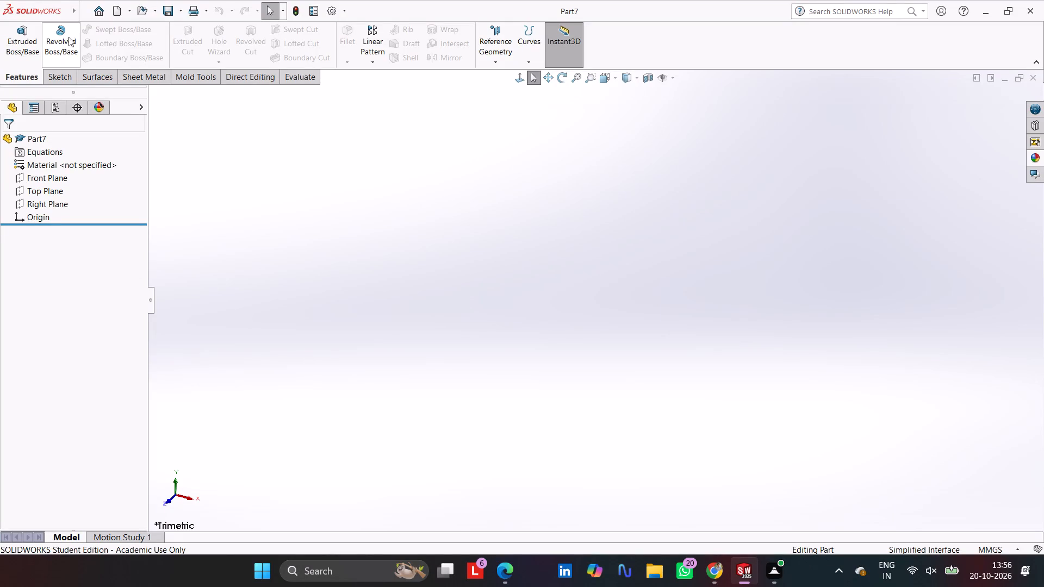
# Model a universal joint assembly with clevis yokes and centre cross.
# Start a sketch on the Top Plane and draw a circle of about 81 mm radius centred on the origin.
pyautogui.click(45, 194)
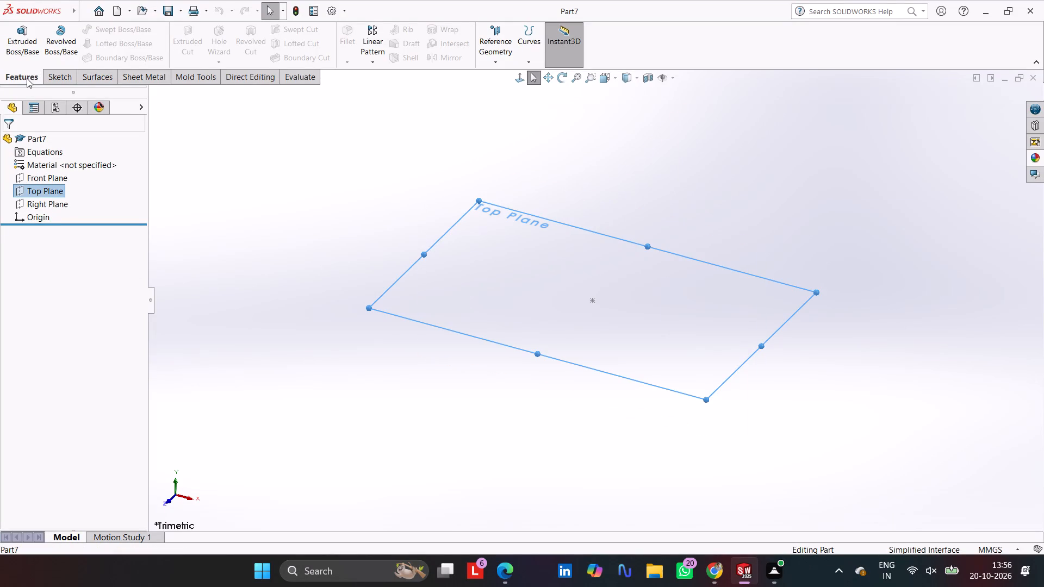
pyautogui.click(61, 77)
pyautogui.click(9, 29)
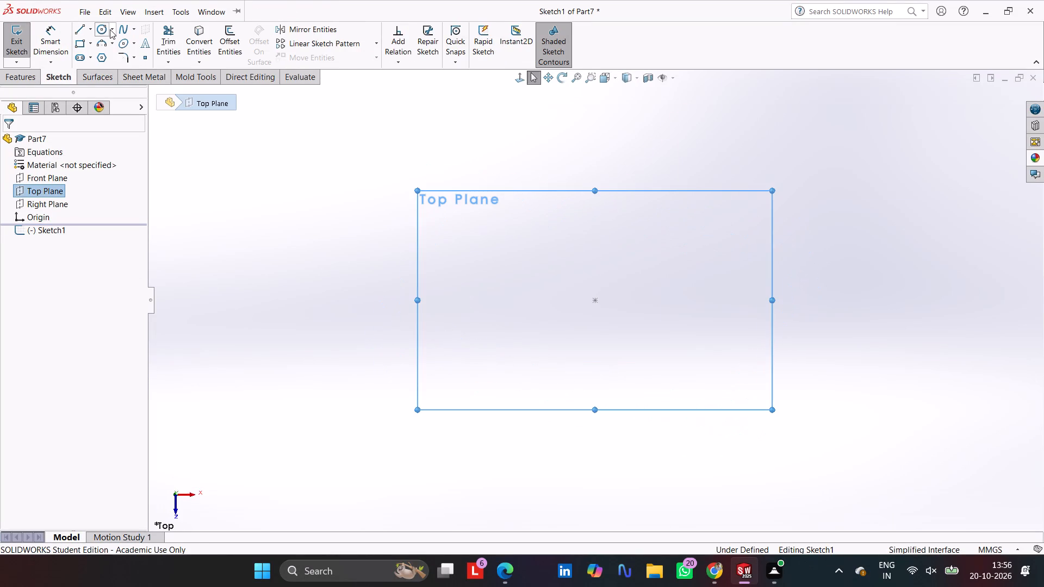
pyautogui.click(109, 29)
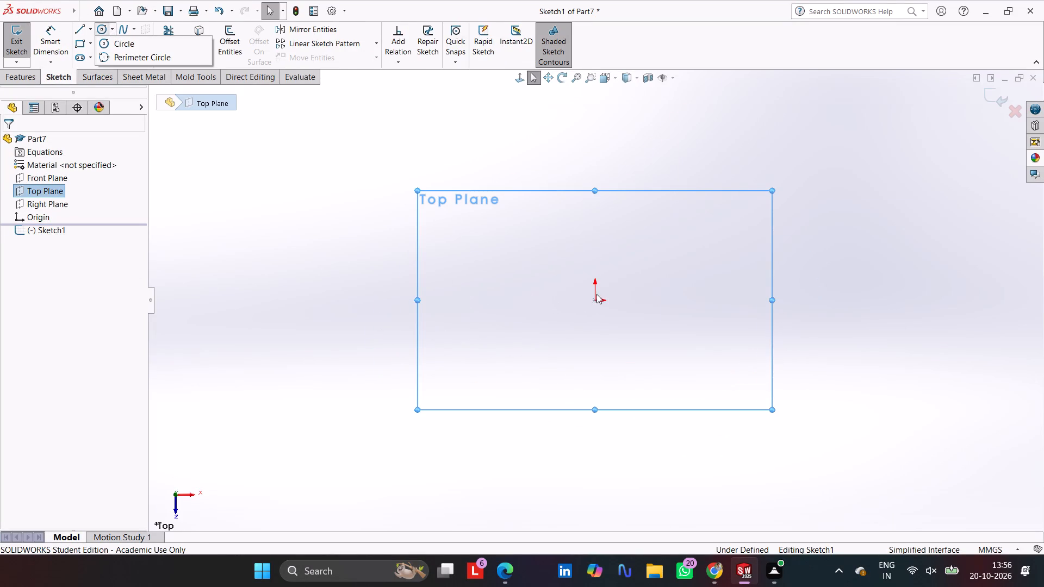
pyautogui.click(103, 27)
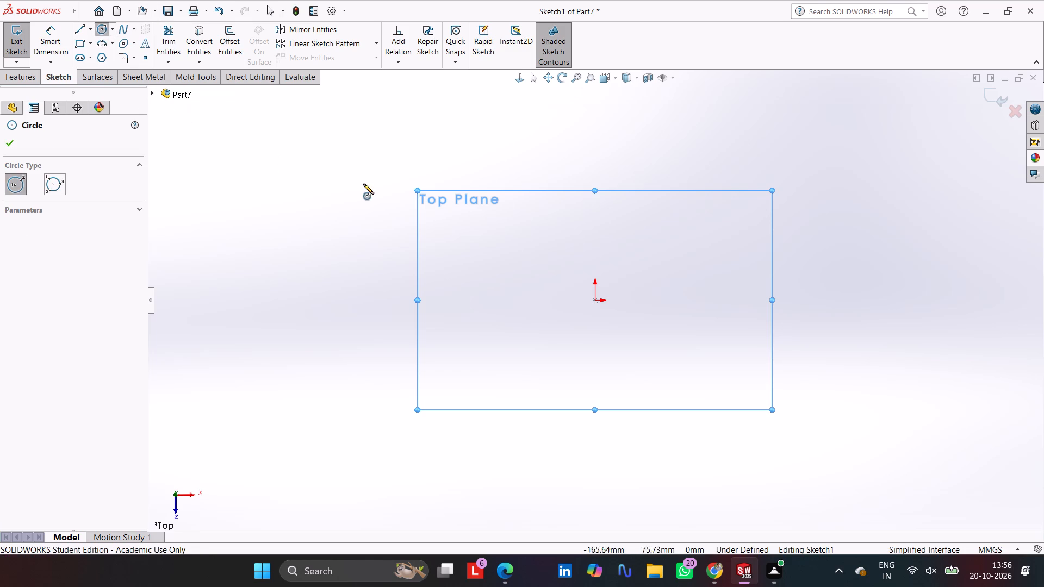
pyautogui.click(596, 298)
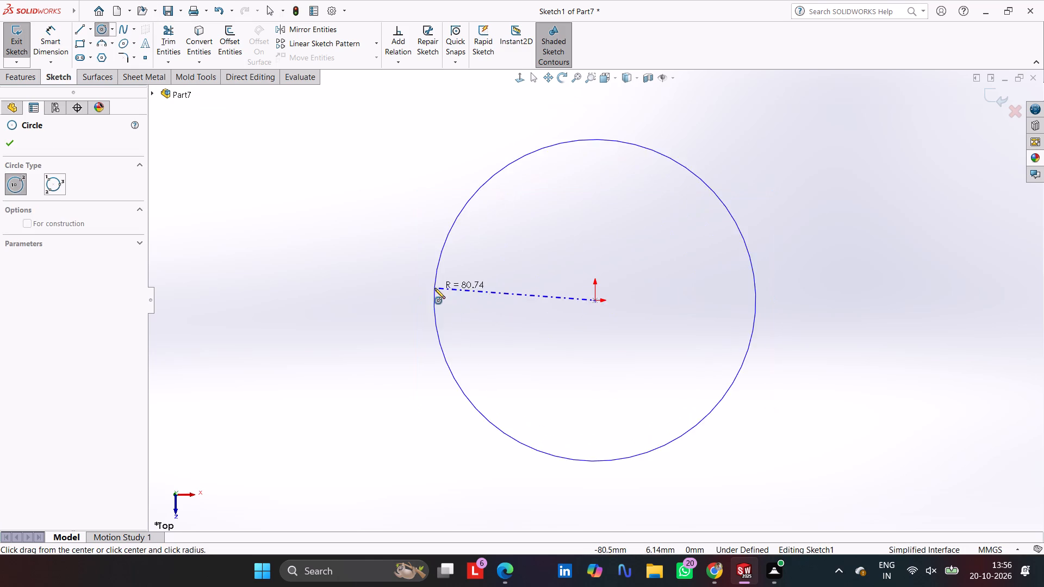
pyautogui.click(434, 288)
# Dimension the circle's diameter and set it to 120 mm.
pyautogui.click(47, 38)
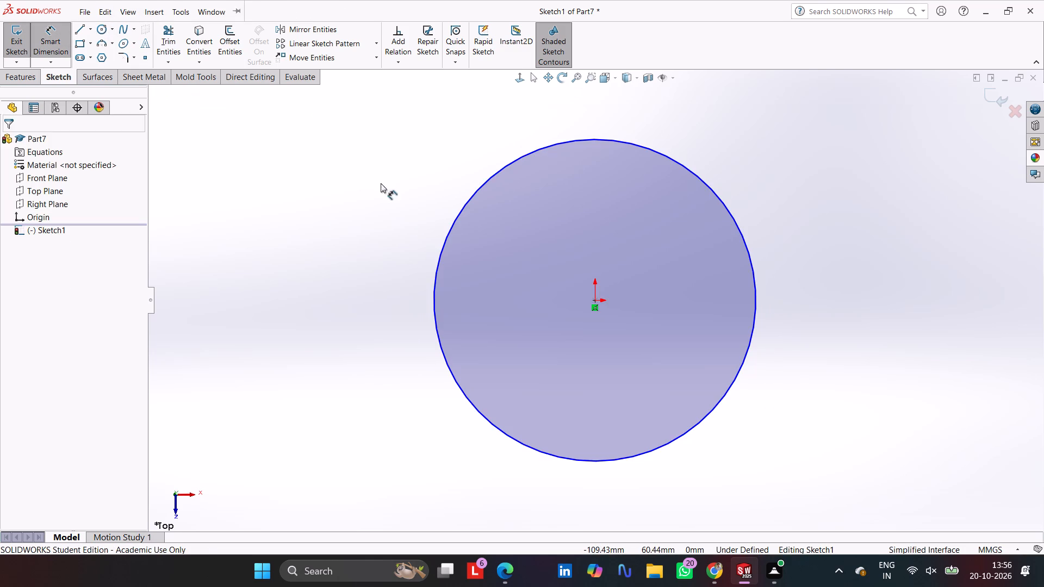
pyautogui.click(458, 218)
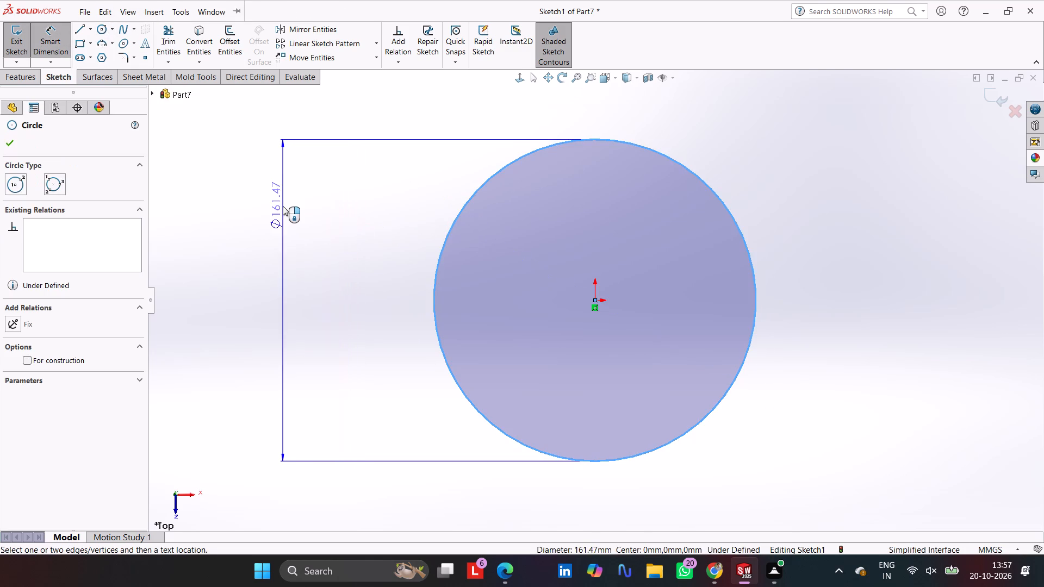
pyautogui.click(281, 201)
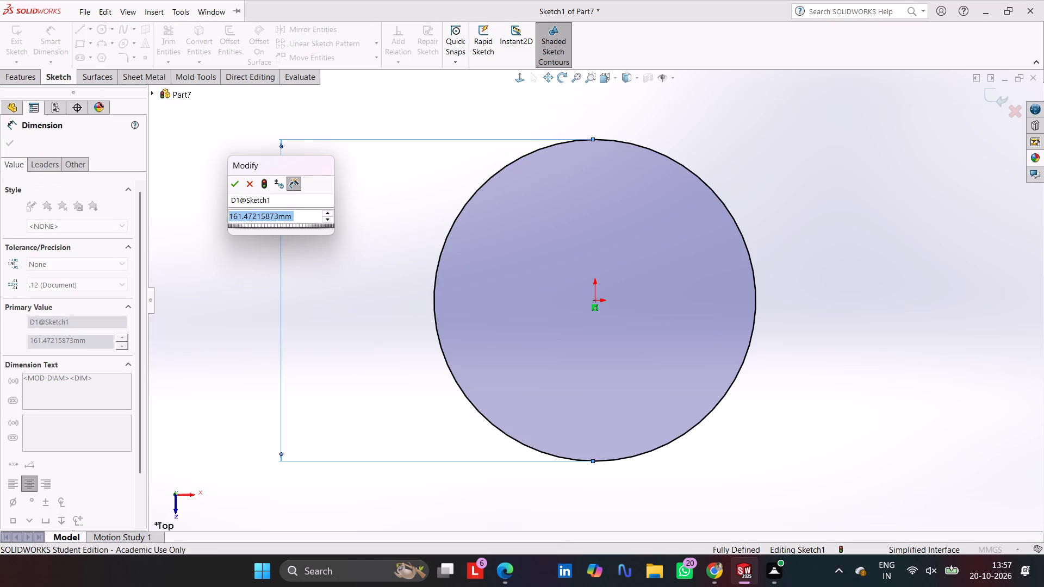
pyautogui.write('120')
pyautogui.press('Return')
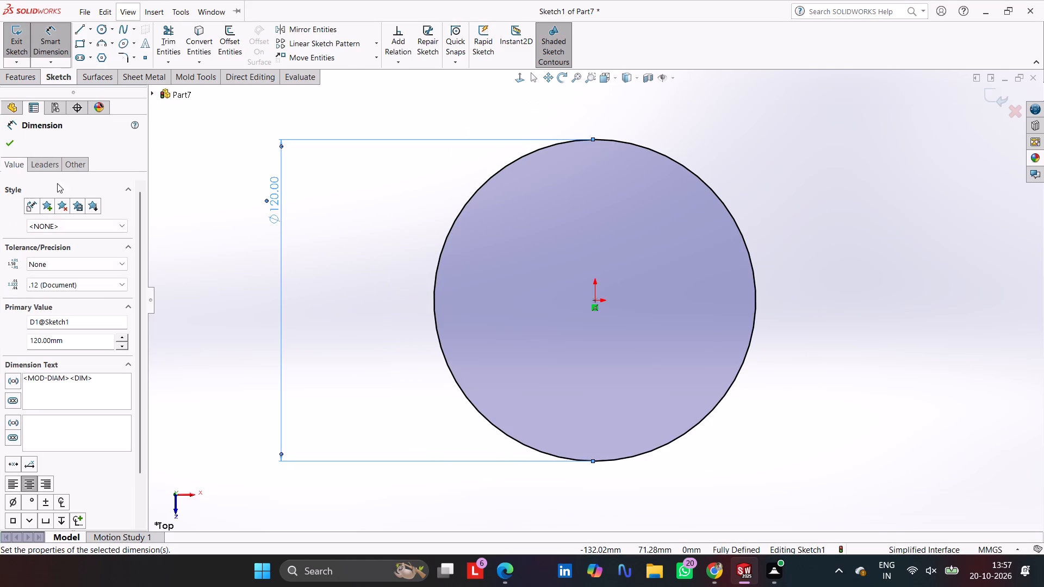
pyautogui.click(16, 79)
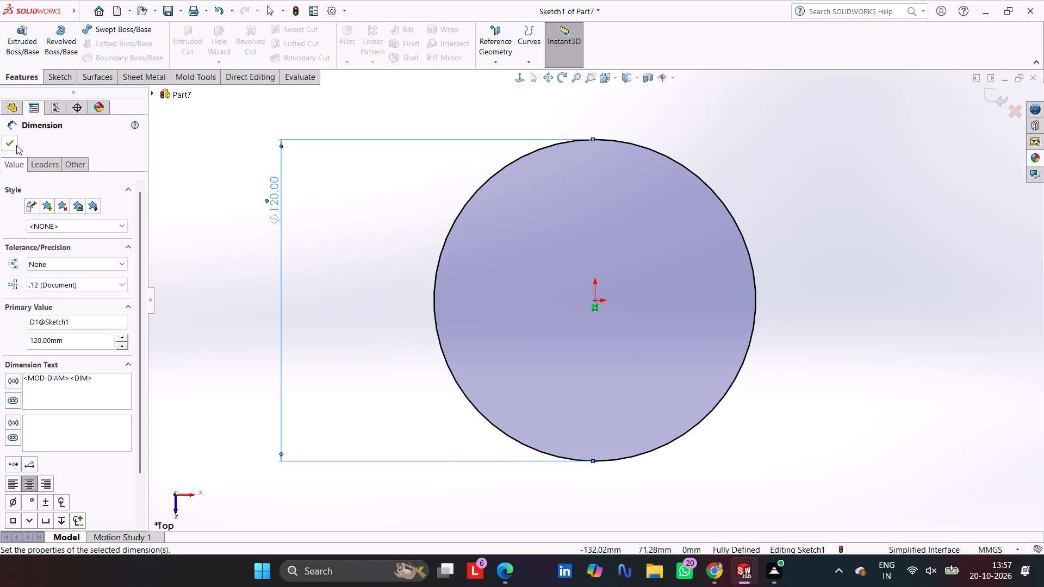
pyautogui.click(11, 146)
# Extrude the circle sketch as a blind boss 150 mm deep to make a solid cylinder.
pyautogui.click(57, 82)
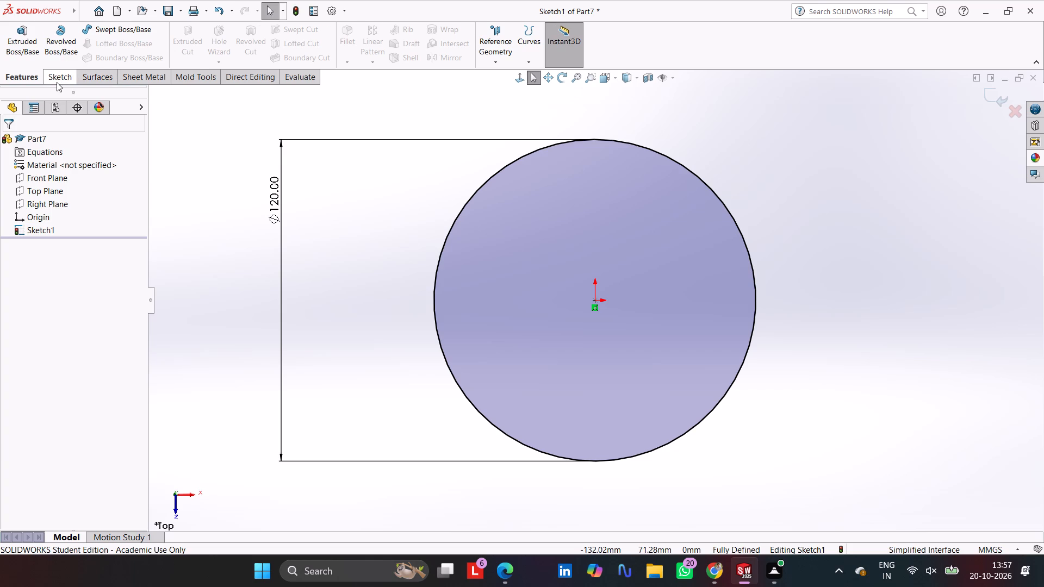
pyautogui.click(33, 77)
pyautogui.click(14, 42)
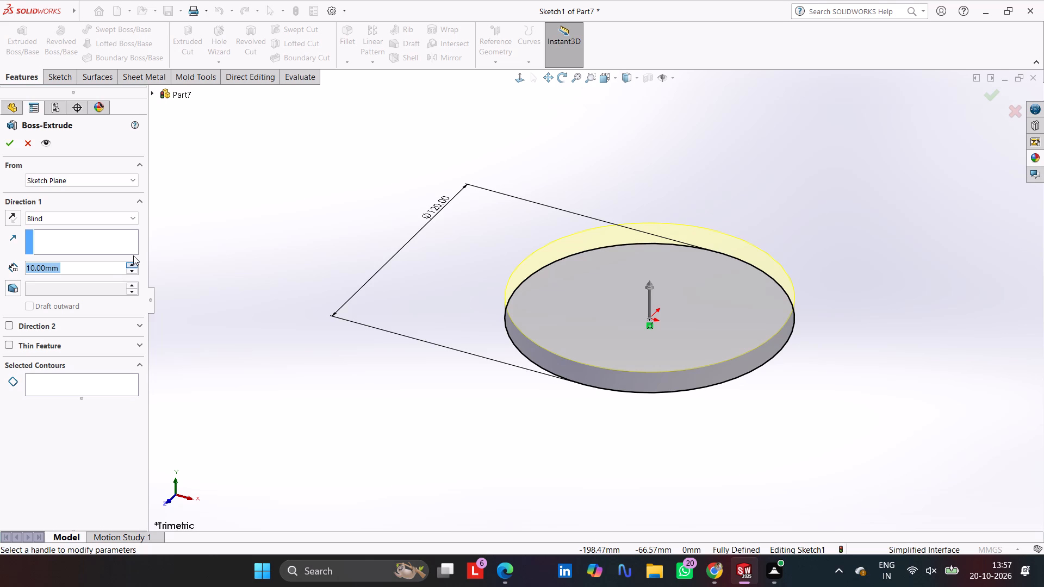
pyautogui.write('150')
pyautogui.press('Return')
pyautogui.press('Return')
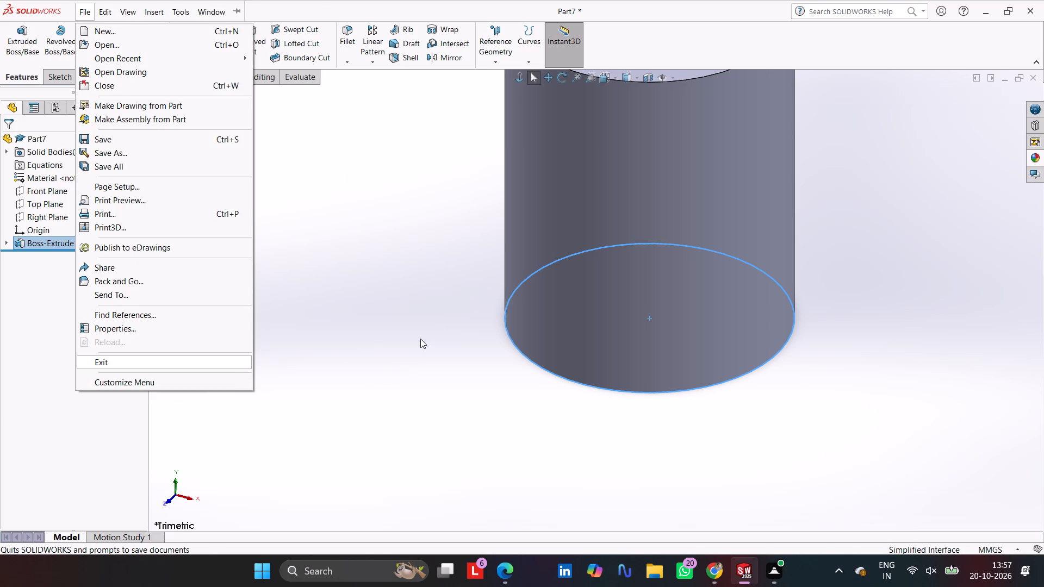
pyautogui.click(336, 228)
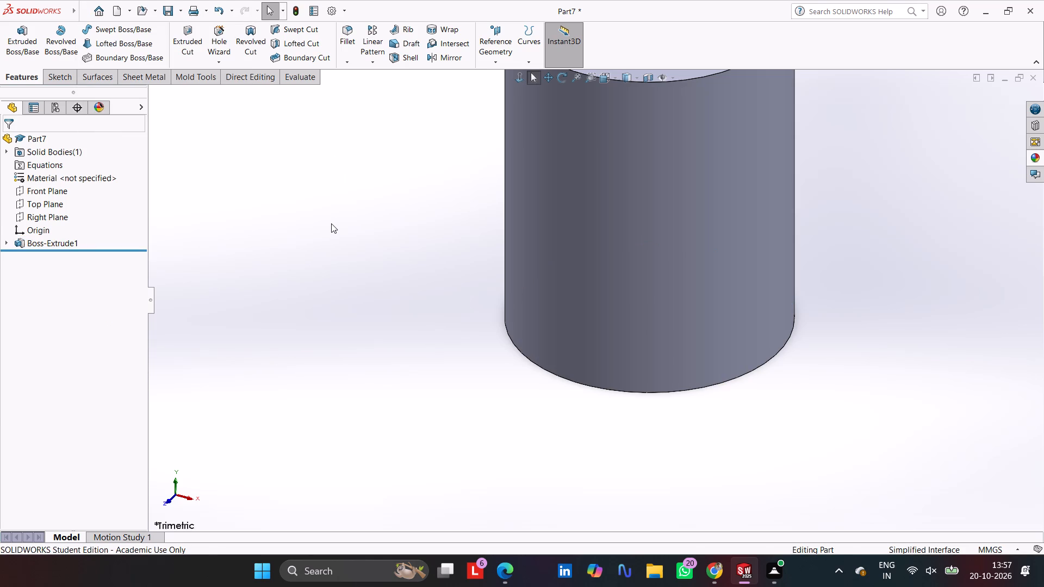
# Start a sketch on the Front Plane and add a vertical construction line of infinite length through the origin.
pyautogui.scroll(2, 585, 216)
pyautogui.scroll(2, 672, 145)
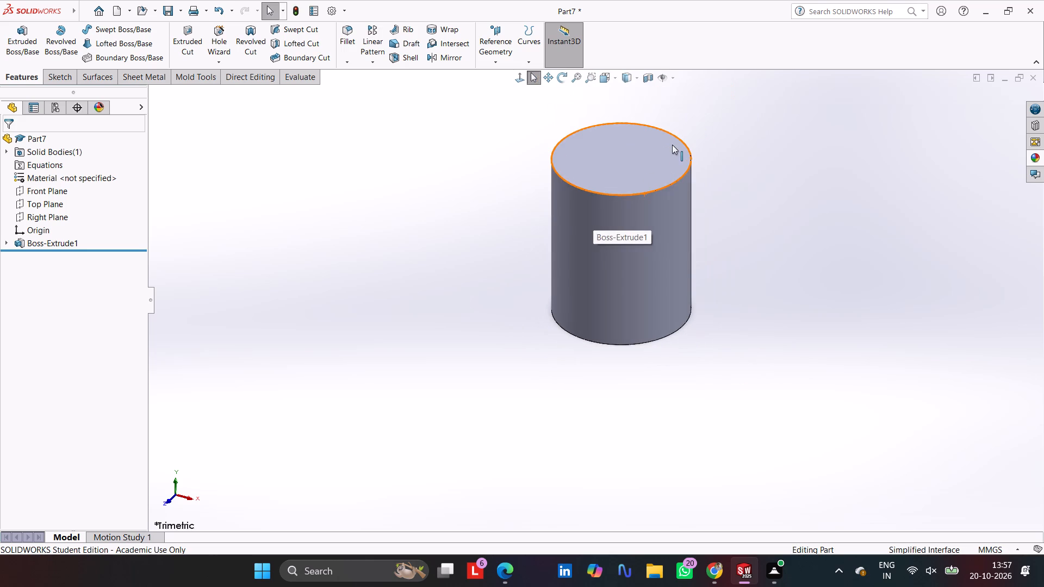
pyautogui.scroll(-4, 668, 141)
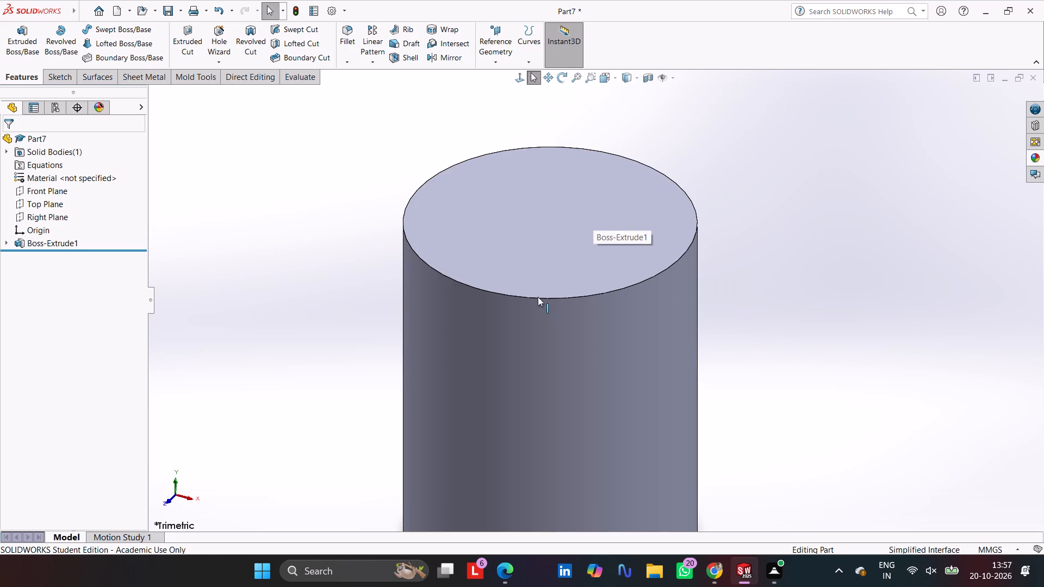
pyautogui.scroll(3, 538, 297)
pyautogui.scroll(-1, 538, 297)
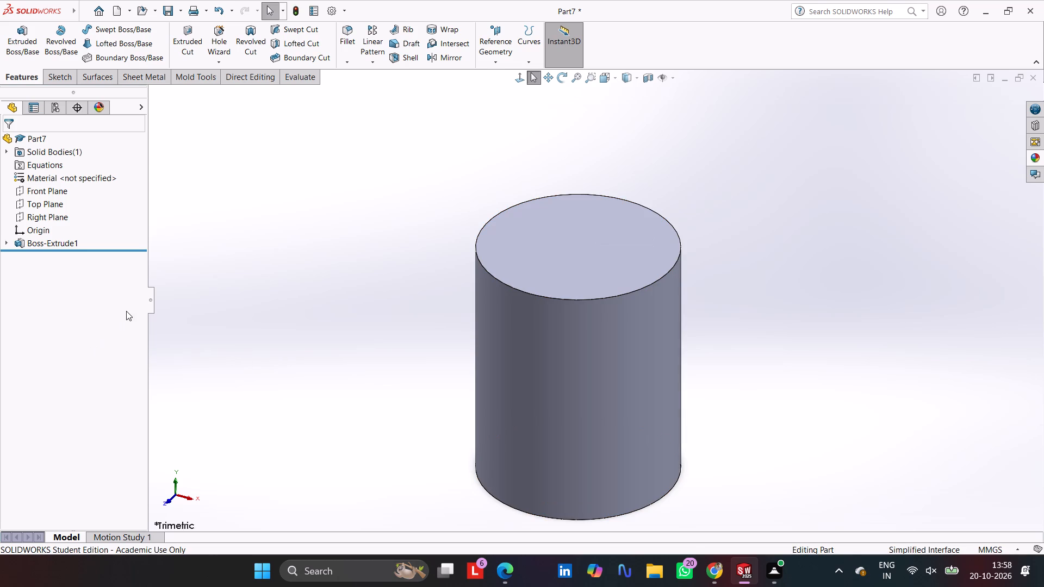
pyautogui.click(45, 194)
pyautogui.click(62, 76)
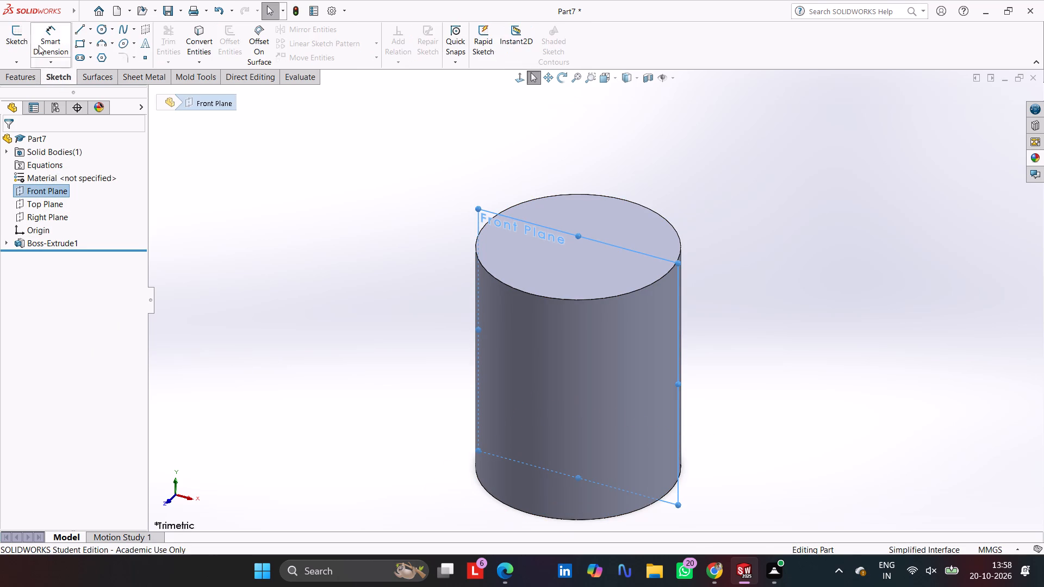
pyautogui.click(14, 33)
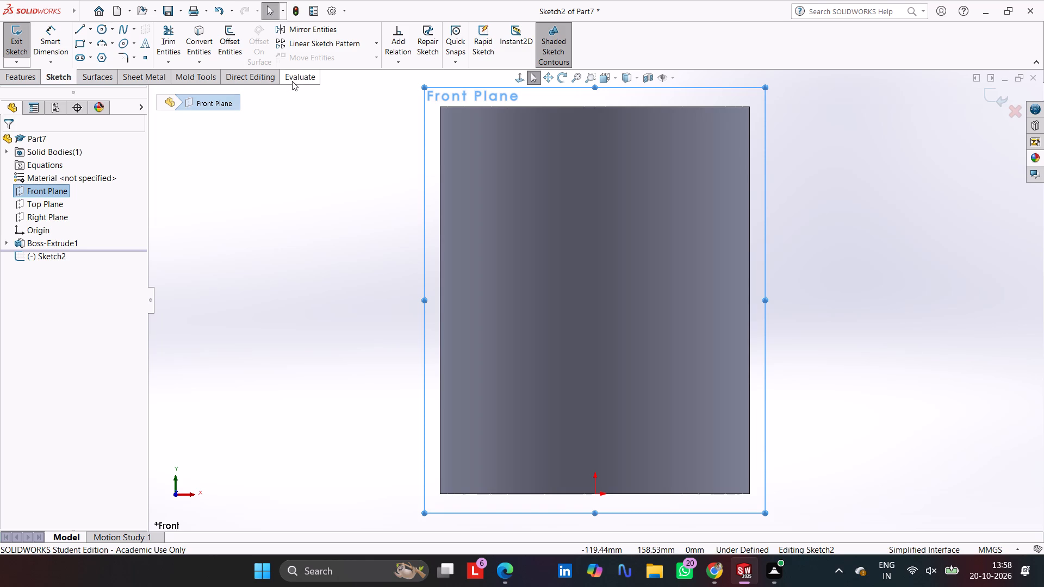
pyautogui.click(78, 30)
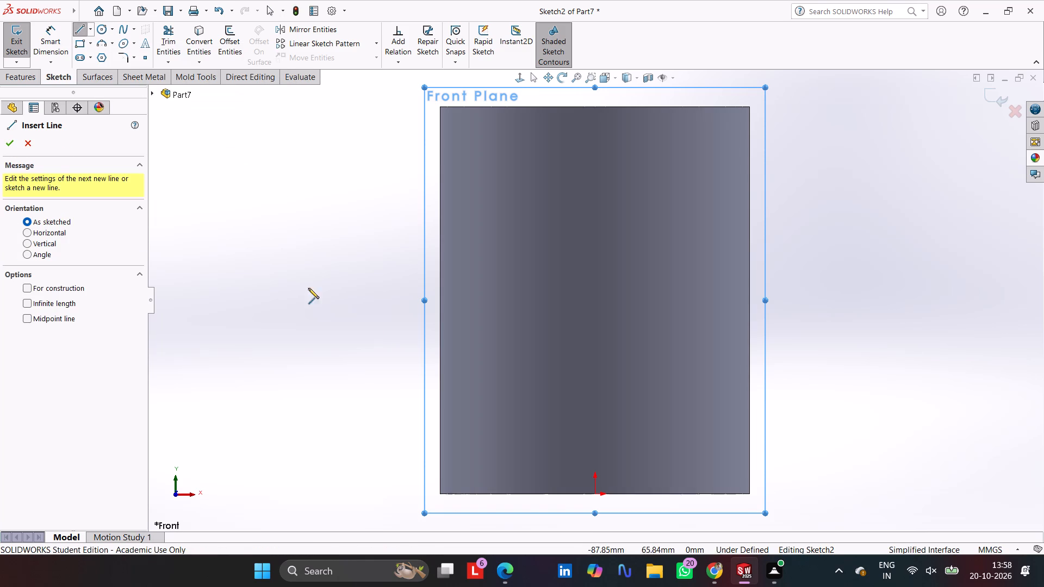
pyautogui.click(51, 232)
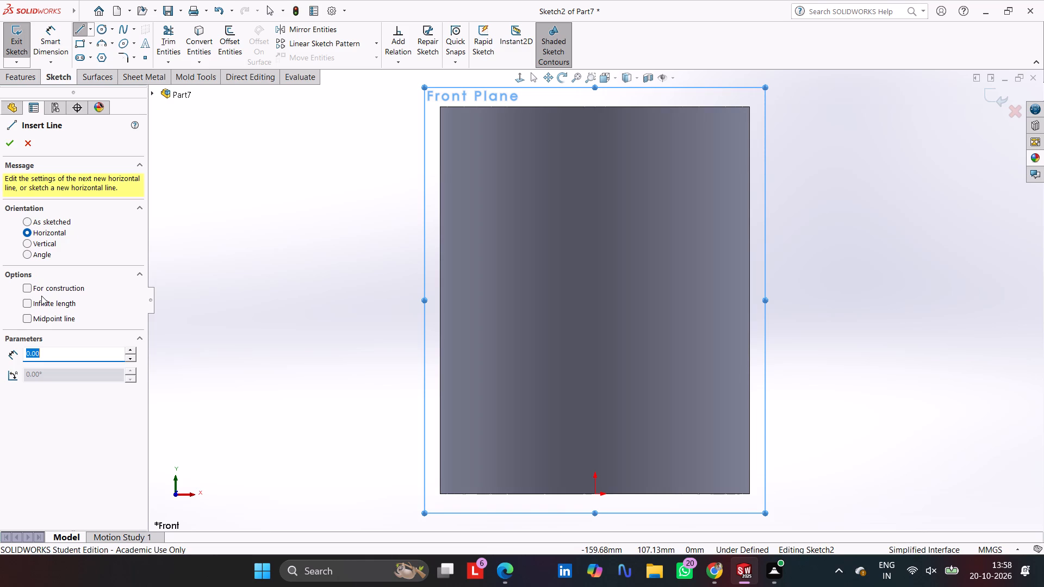
pyautogui.click(45, 306)
pyautogui.click(46, 288)
pyautogui.click(40, 241)
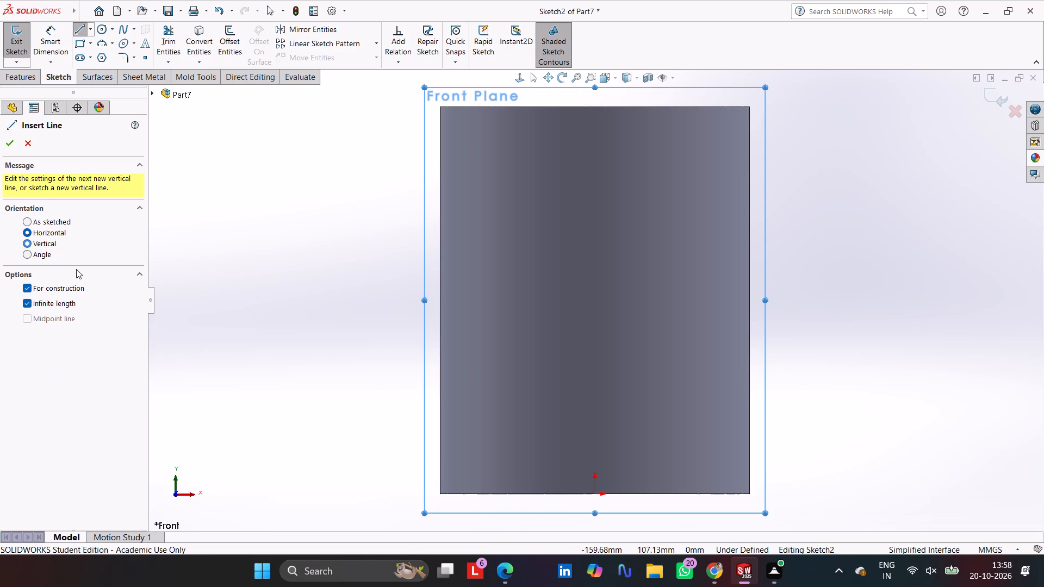
pyautogui.click(596, 496)
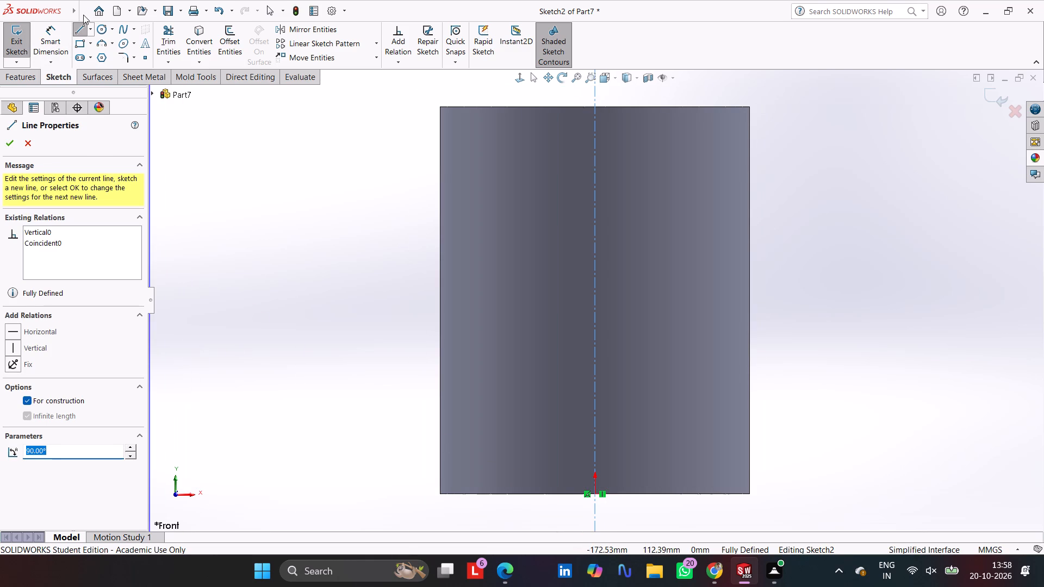
pyautogui.click(14, 141)
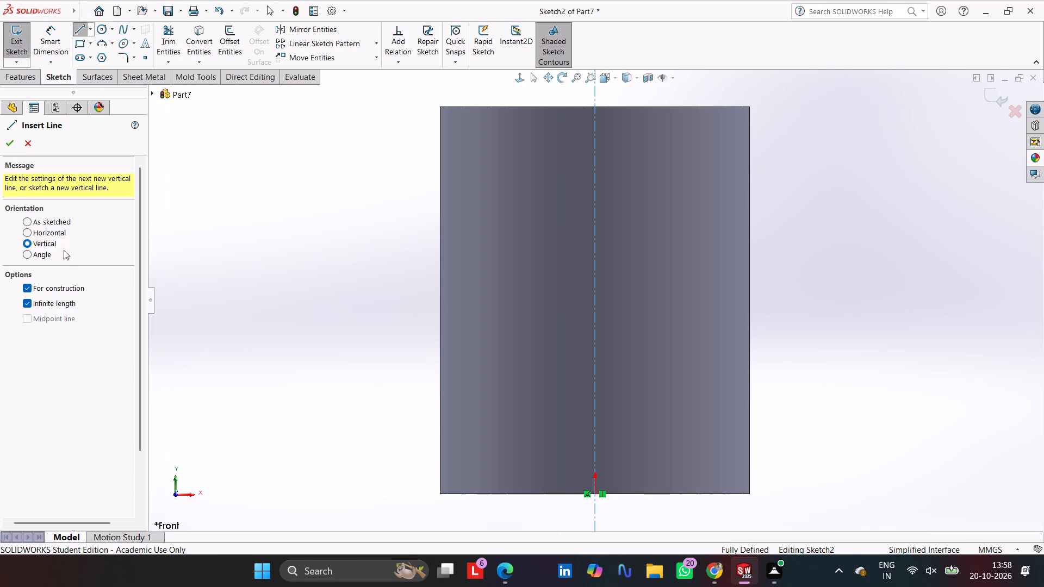
# Add a horizontal construction line of infinite length through the origin.
pyautogui.click(57, 236)
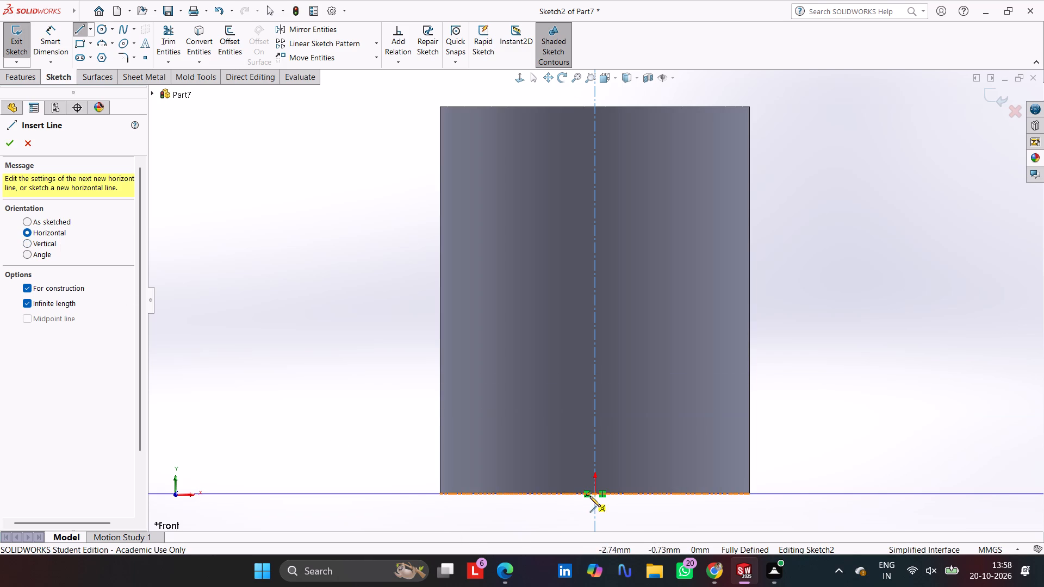
pyautogui.click(596, 494)
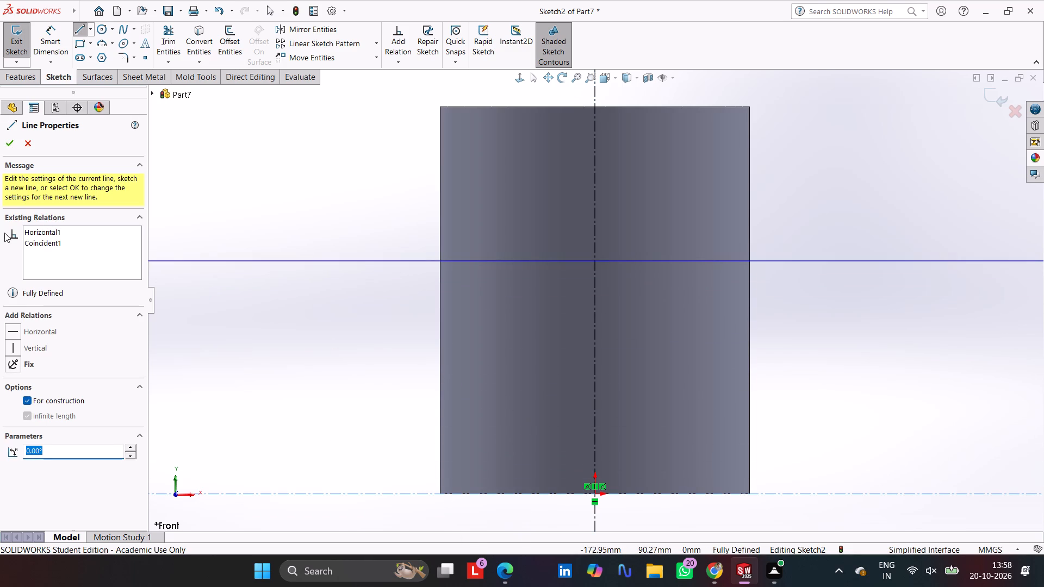
pyautogui.click(8, 145)
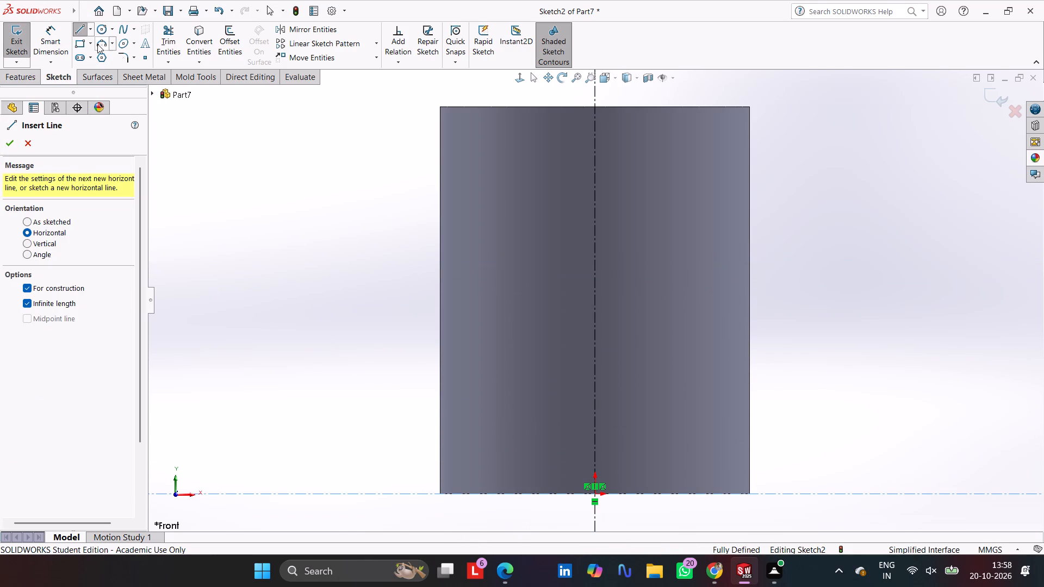
pyautogui.click(15, 142)
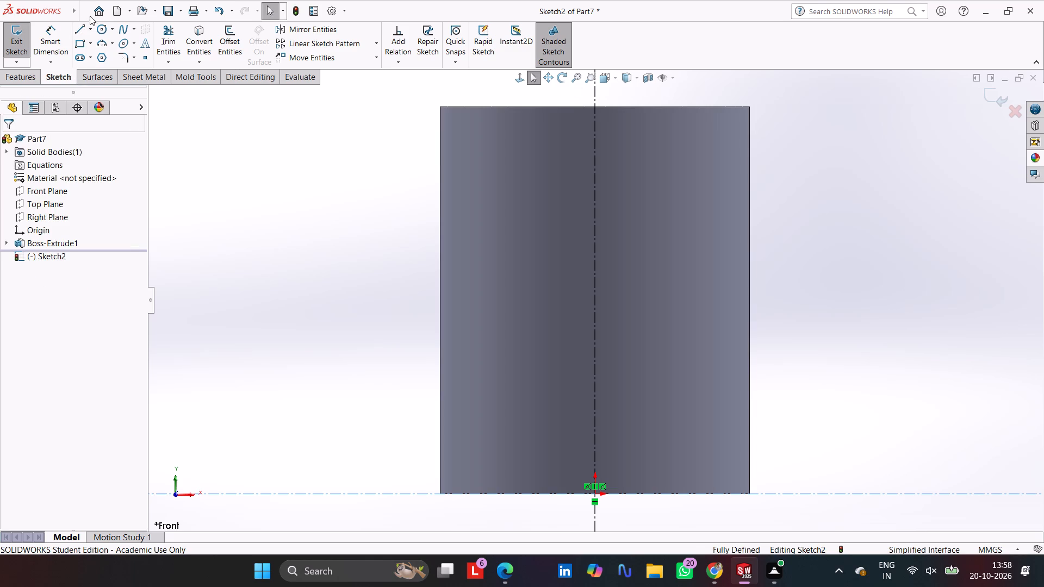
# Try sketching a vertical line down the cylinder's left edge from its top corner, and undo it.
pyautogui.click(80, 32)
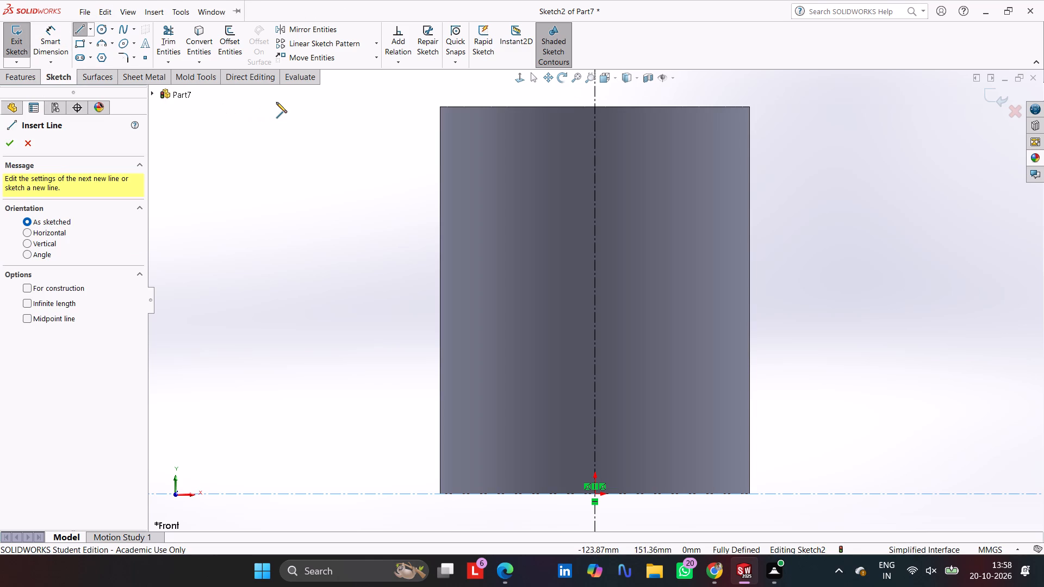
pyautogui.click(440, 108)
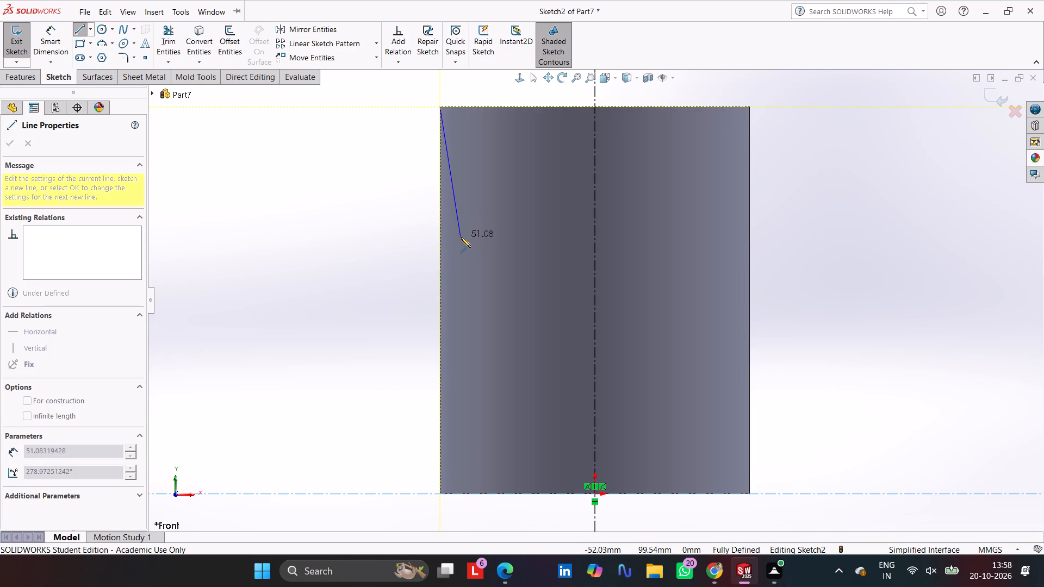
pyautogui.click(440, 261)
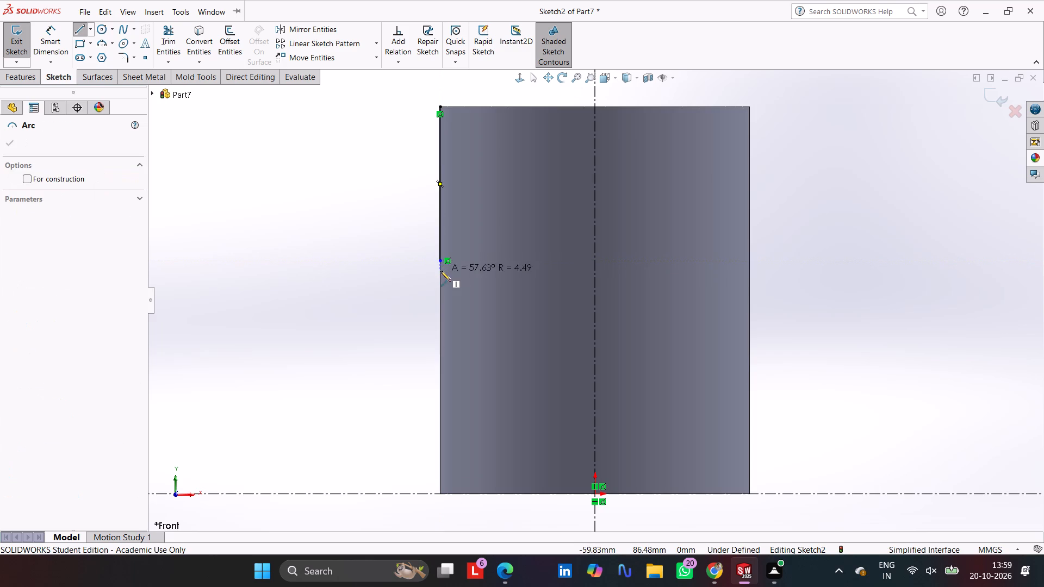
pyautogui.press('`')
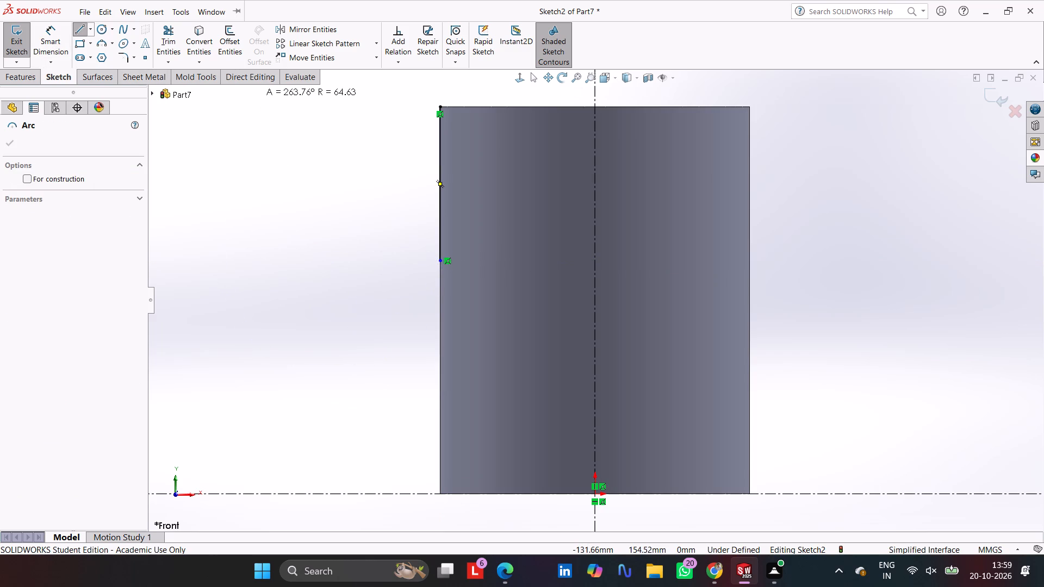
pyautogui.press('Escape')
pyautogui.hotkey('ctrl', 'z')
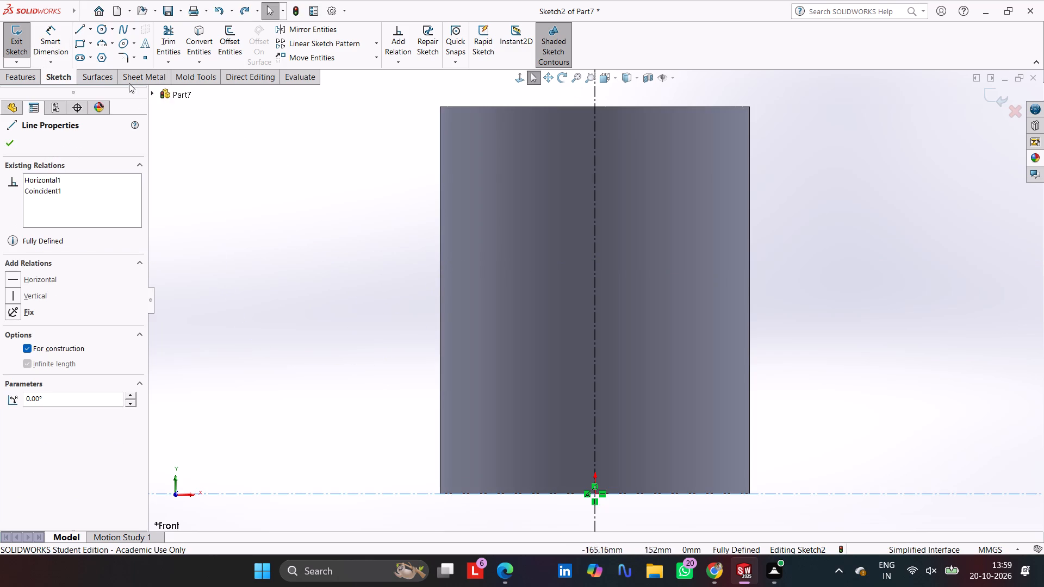
# Sketch a closed four-sided profile over the cylinder's upper left edge, inner side about 62 mm, sloped bottom, outer side about 73 mm.
pyautogui.click(78, 29)
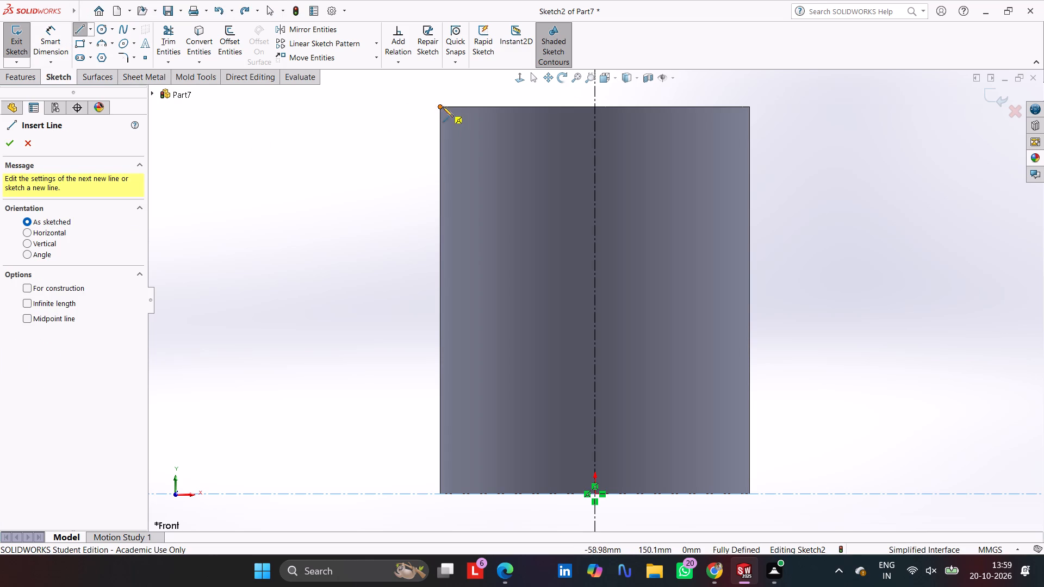
pyautogui.click(419, 108)
pyautogui.click(457, 108)
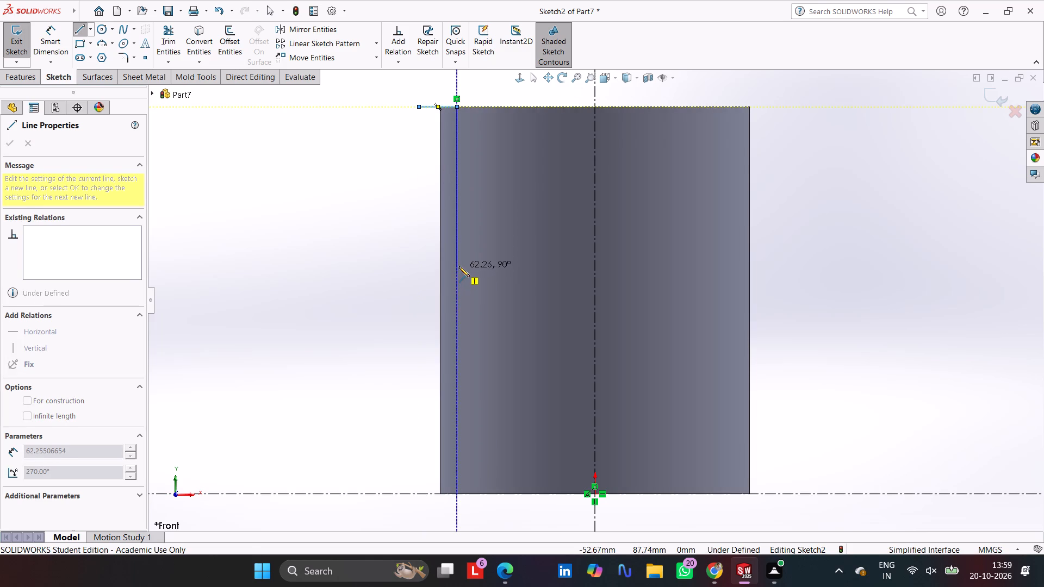
pyautogui.click(459, 266)
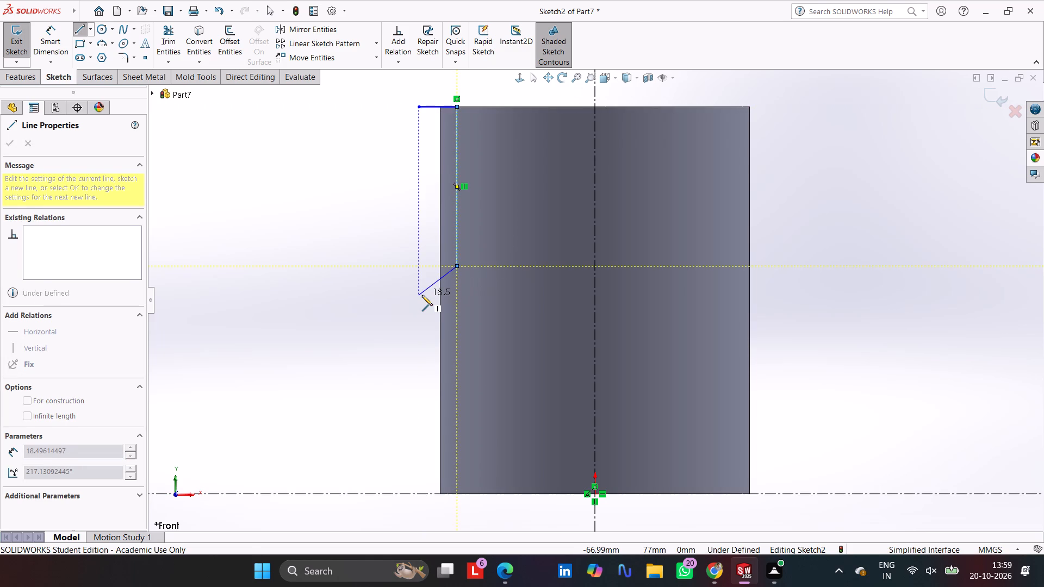
pyautogui.click(417, 295)
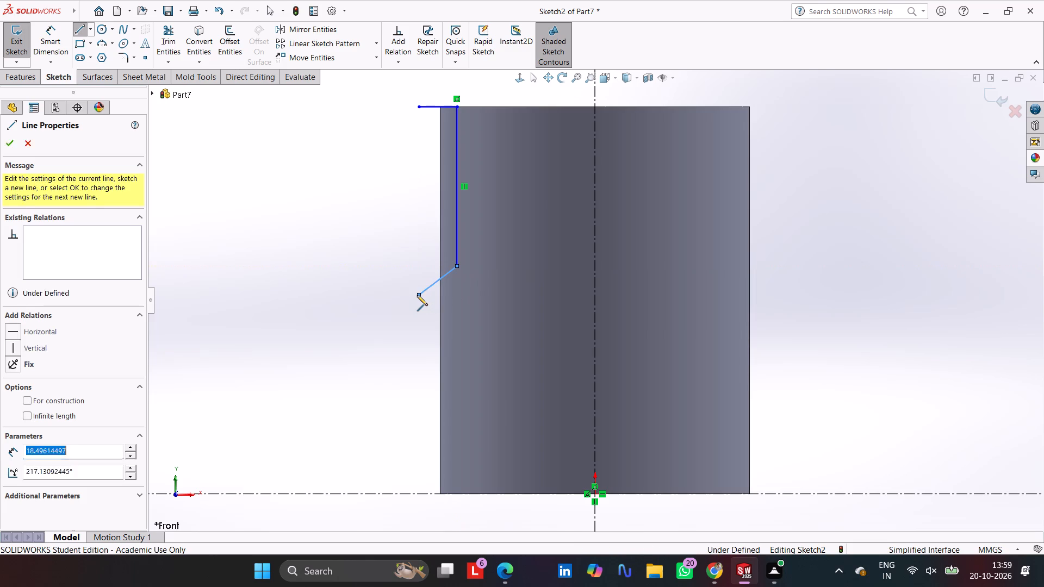
pyautogui.click(417, 108)
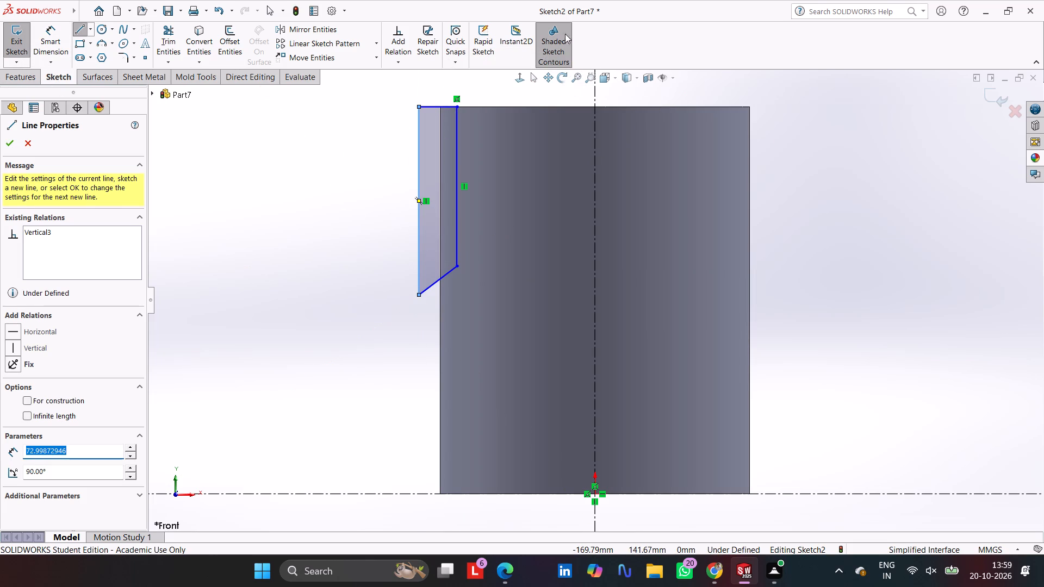
# Sketch a matching closed profile over the cylinder's upper right edge, inner side about 62 mm, sloped bottom, outer side about 73 mm.
pyautogui.click(773, 105)
pyautogui.click(729, 108)
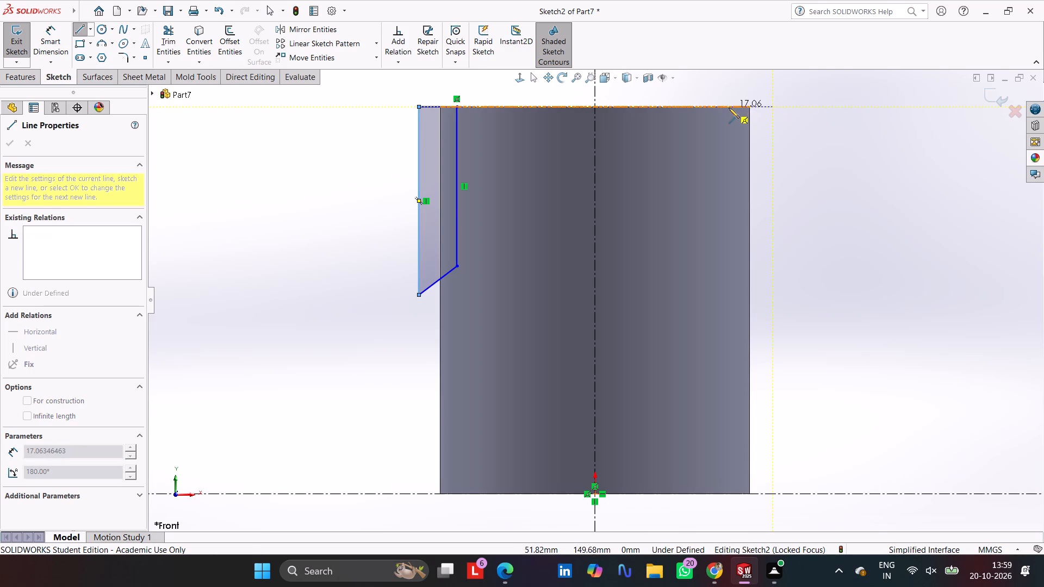
pyautogui.click(729, 265)
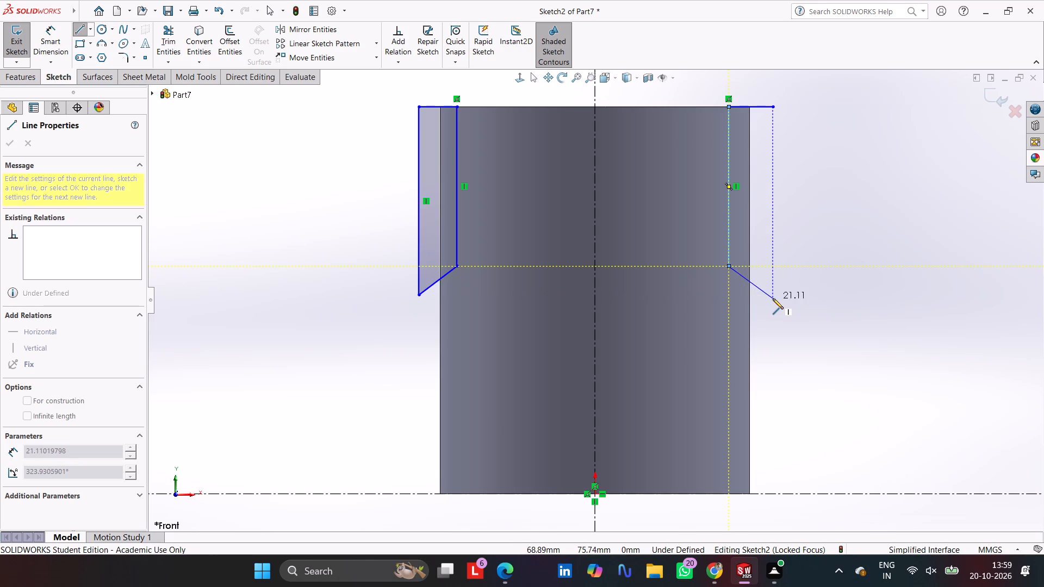
pyautogui.click(773, 294)
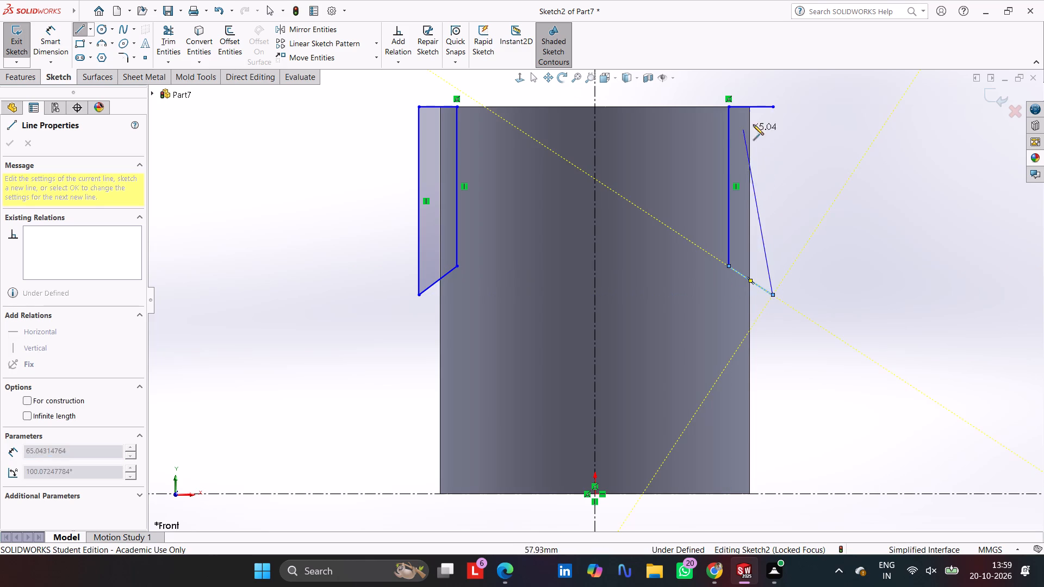
pyautogui.click(773, 108)
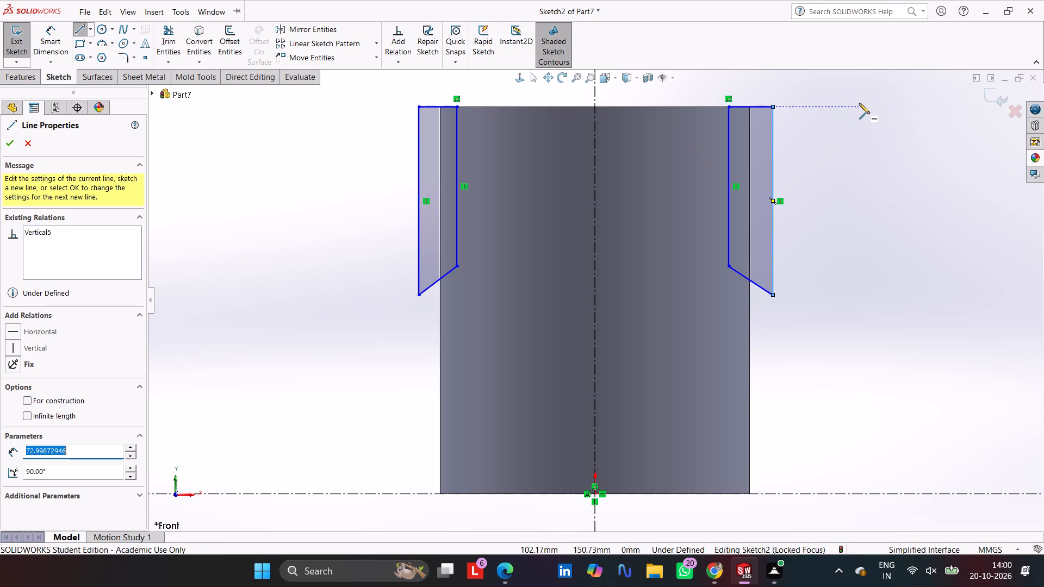
pyautogui.press('Escape')
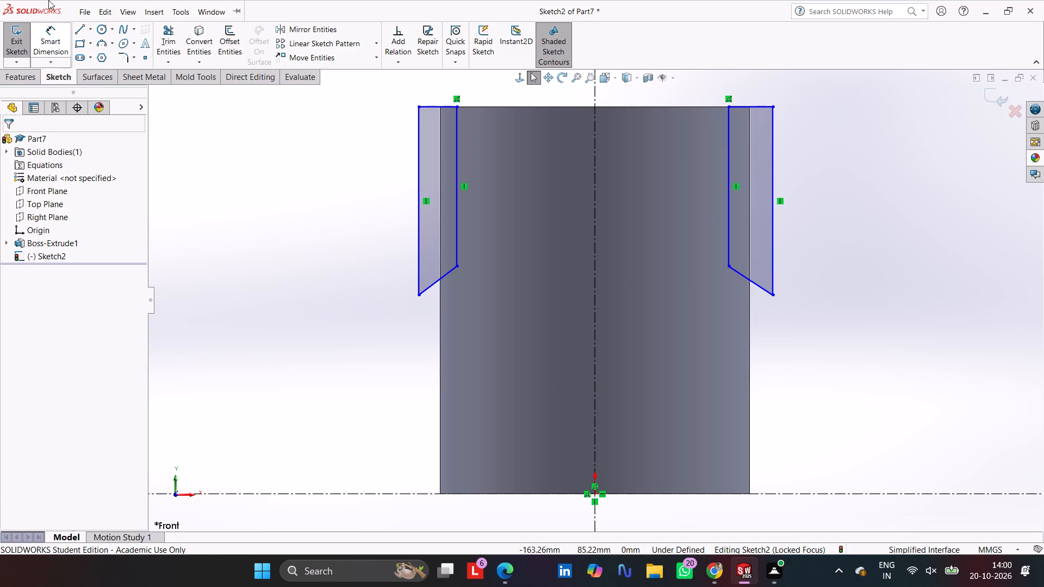
# Sketch a closed rectangle of lines down from the cylinder's top edge across the vertical axis, about 62 mm wide and 86 mm deep.
pyautogui.click(78, 30)
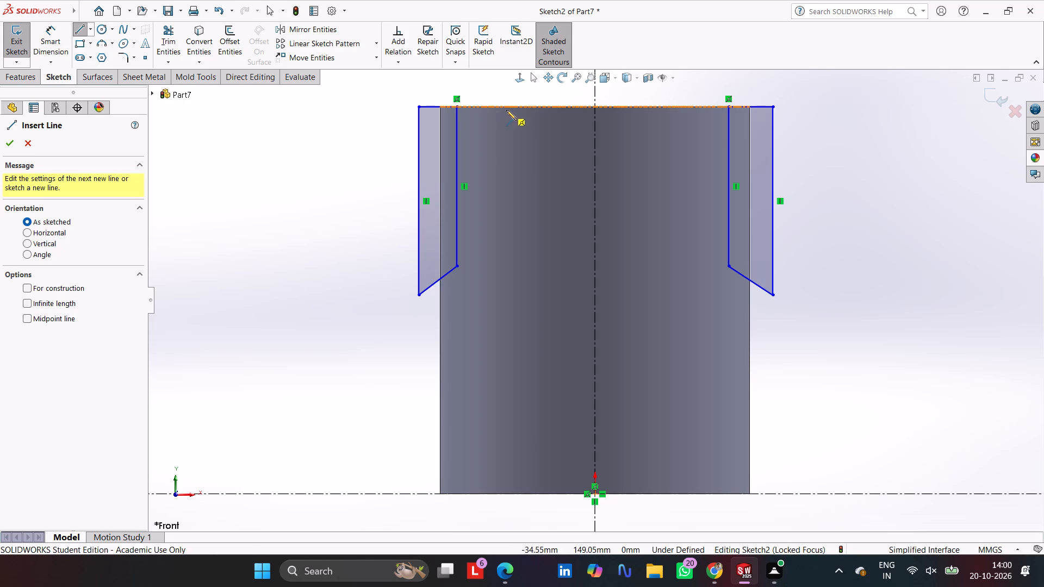
pyautogui.click(513, 107)
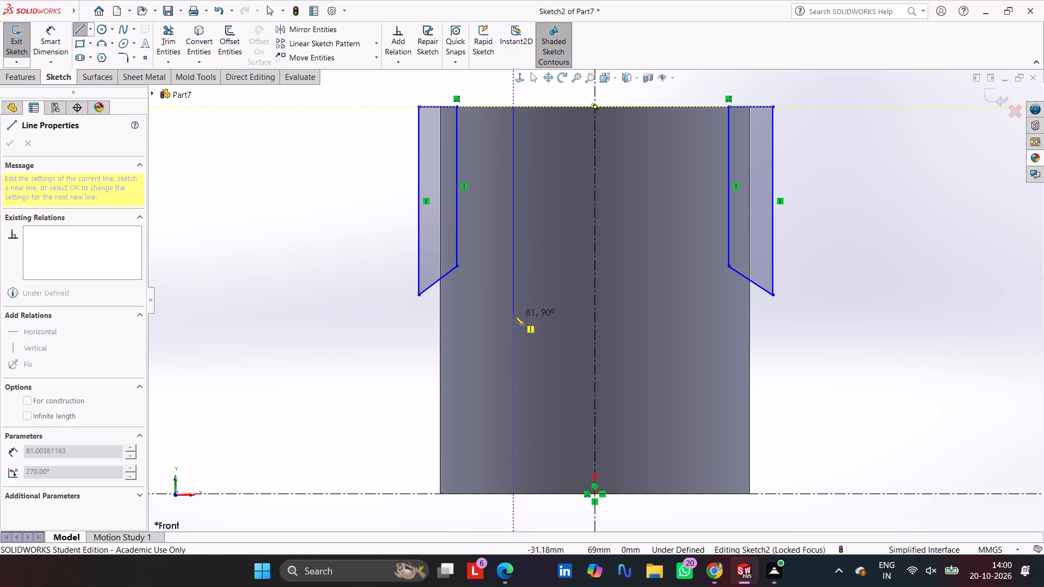
pyautogui.click(513, 328)
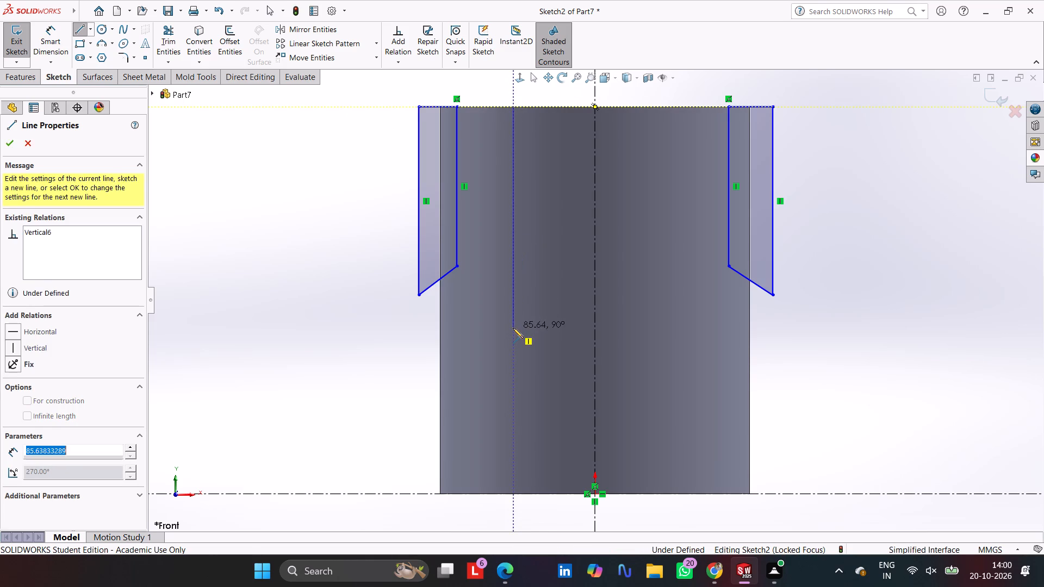
pyautogui.click(673, 327)
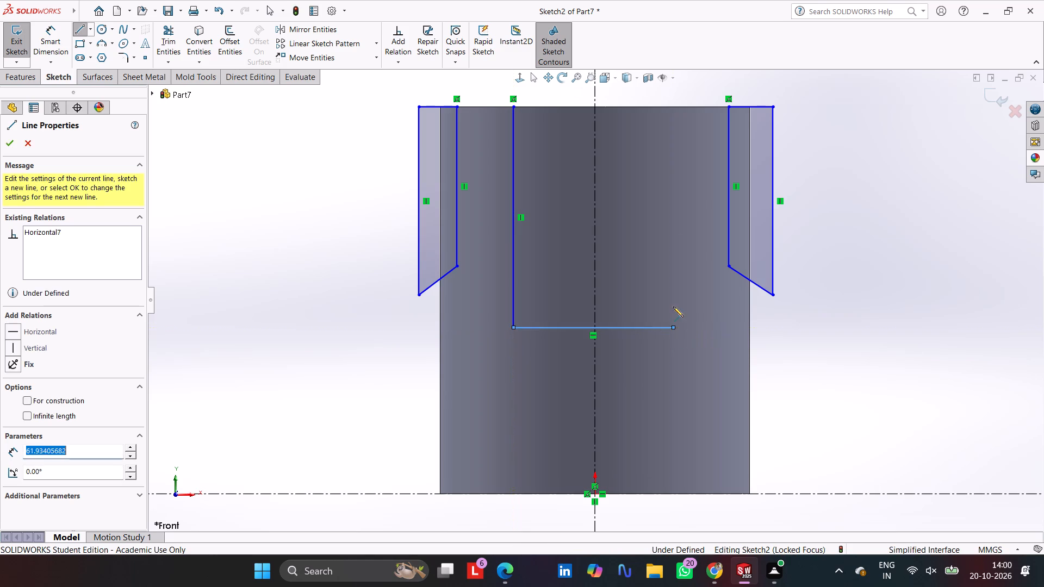
pyautogui.click(674, 108)
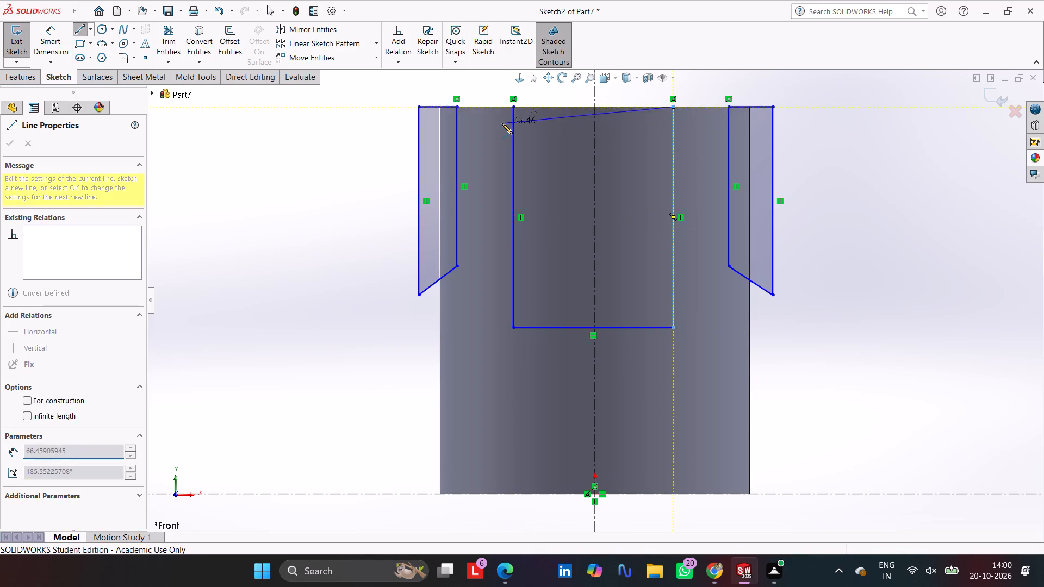
pyautogui.click(513, 108)
pyautogui.press('Escape')
pyautogui.press('Escape')
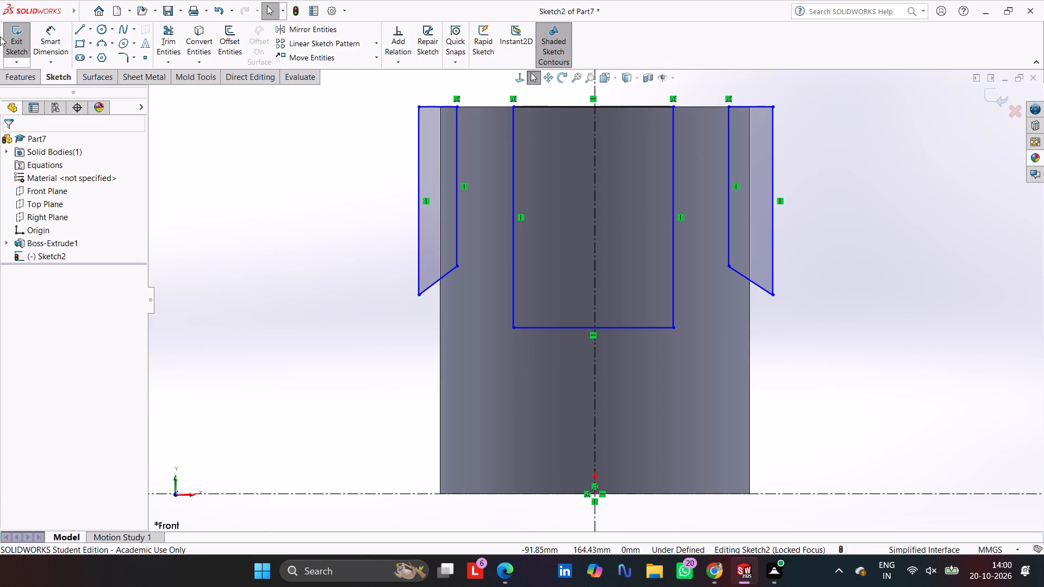
# Dimension the inner vertical lines of the left and right side profiles to 70 mm each.
pyautogui.click(63, 33)
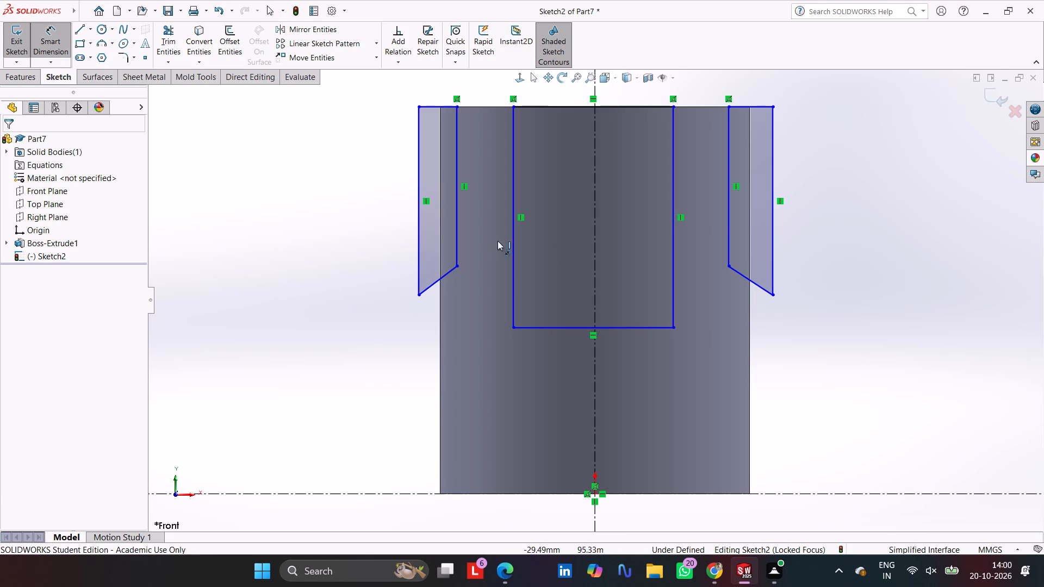
pyautogui.click(458, 228)
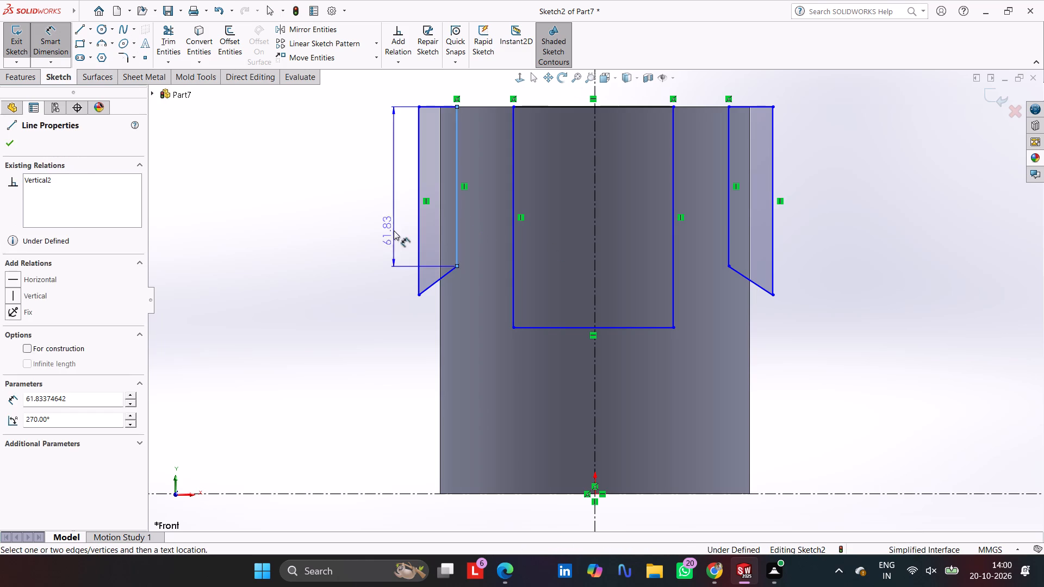
pyautogui.click(372, 230)
pyautogui.press('7')
pyautogui.press('0')
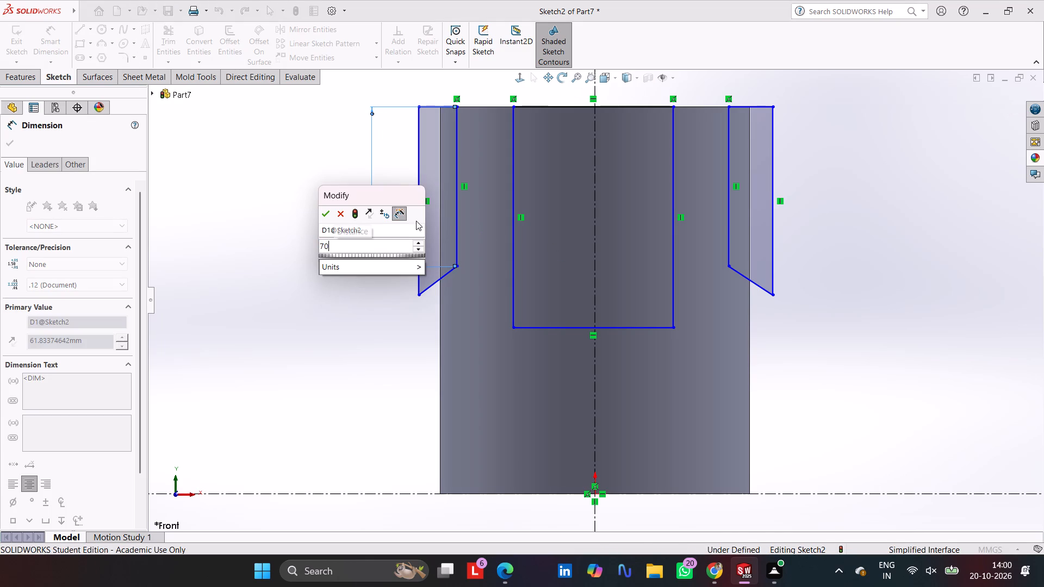
pyautogui.press('Return')
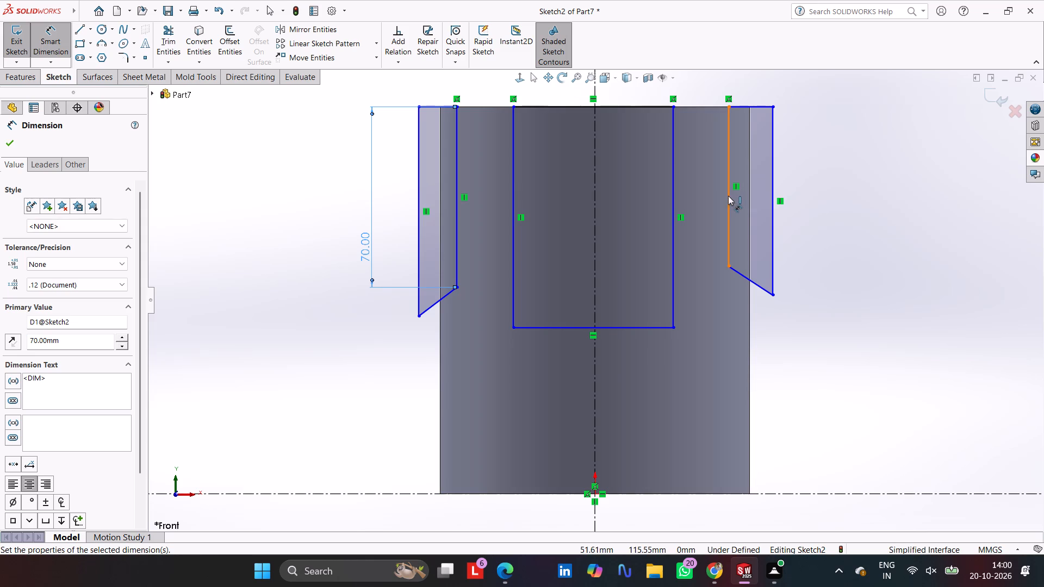
pyautogui.click(728, 196)
pyautogui.click(844, 186)
pyautogui.press('7')
pyautogui.press('0')
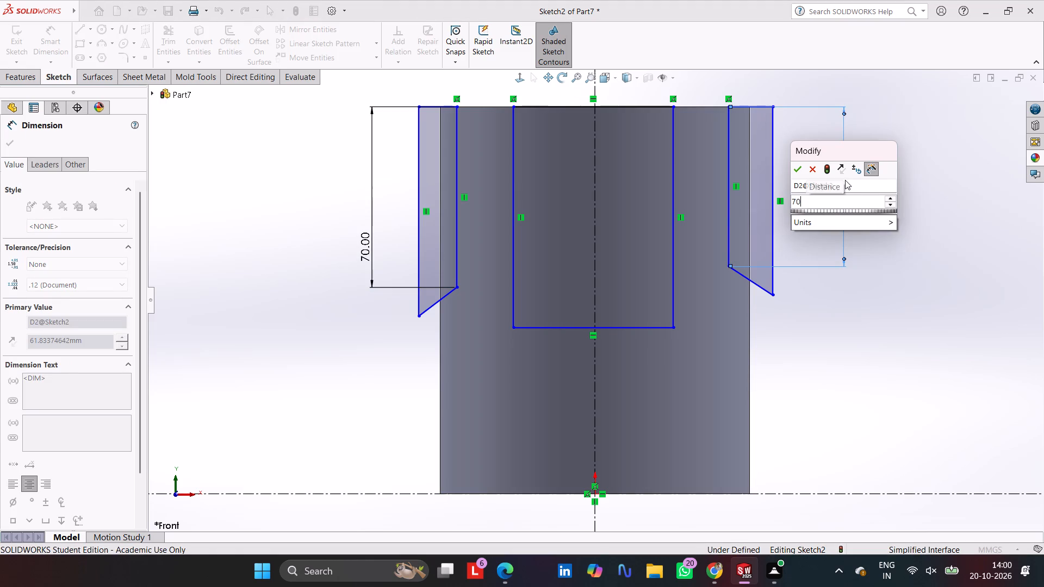
pyautogui.press('Return')
# Dimension the central rectangle to 100 mm deep and 70 mm wide.
pyautogui.click(513, 234)
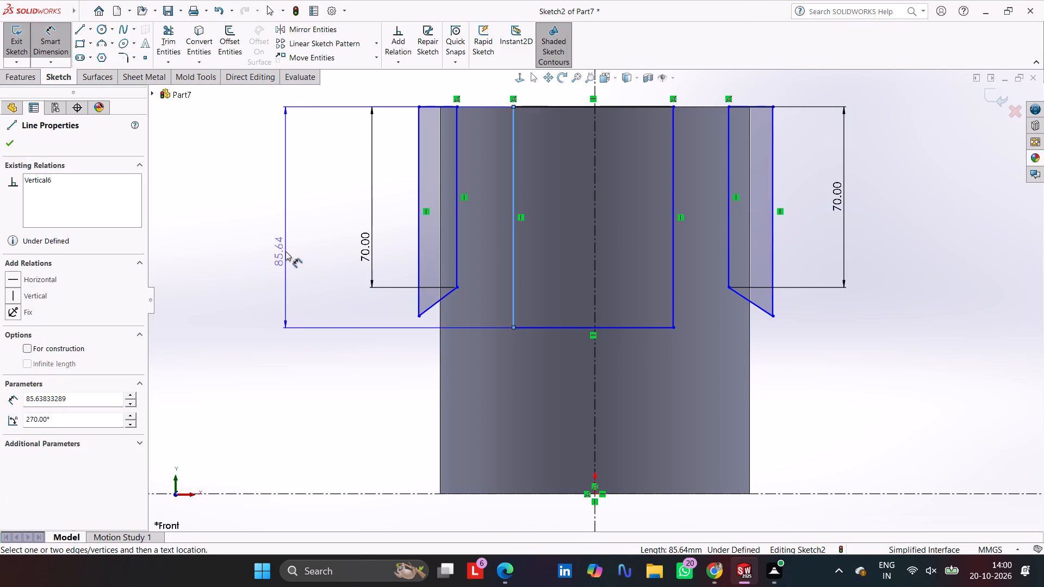
pyautogui.click(299, 248)
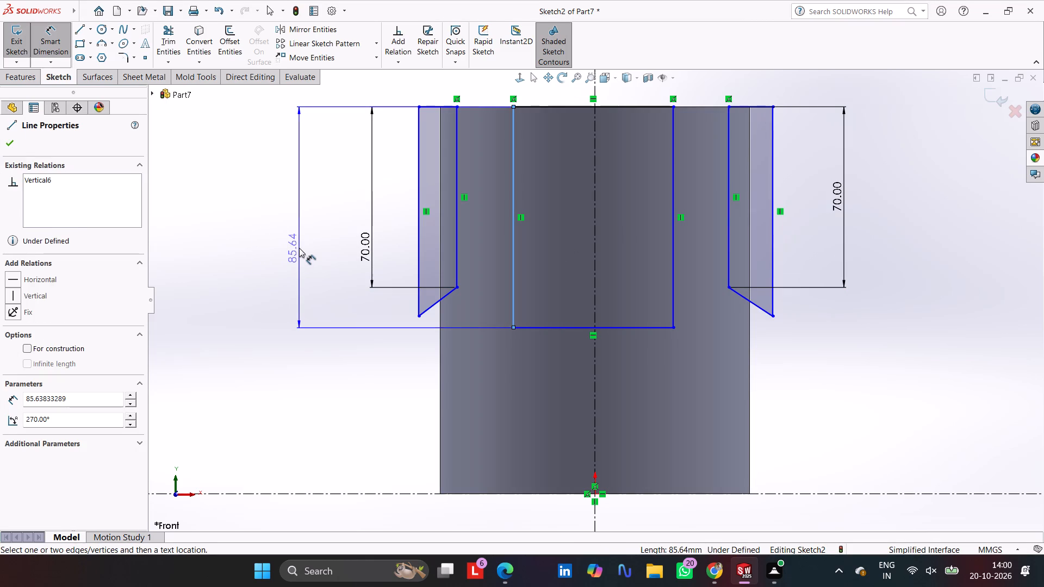
pyautogui.write('100')
pyautogui.press('Return')
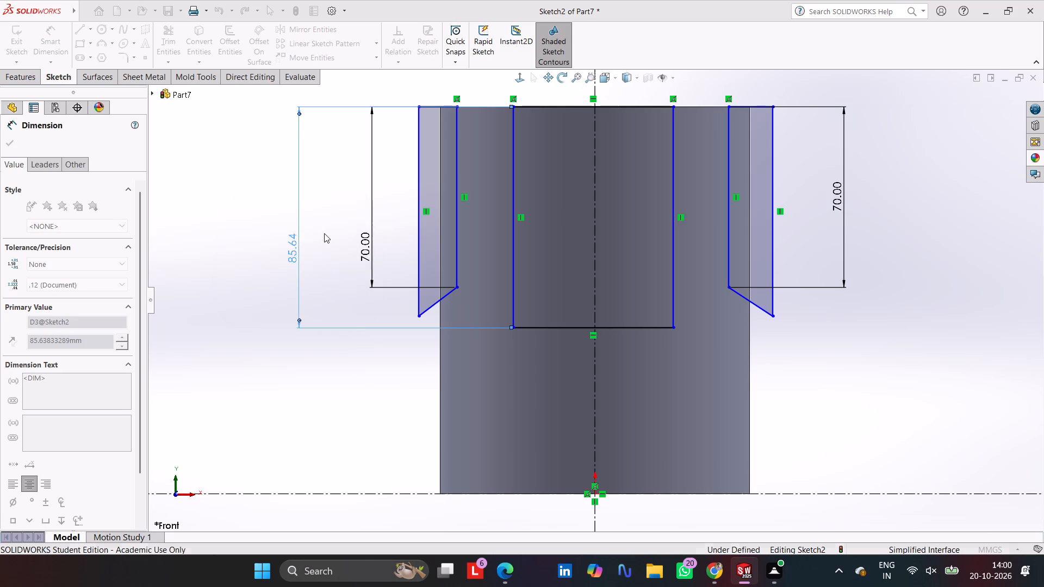
pyautogui.click(513, 166)
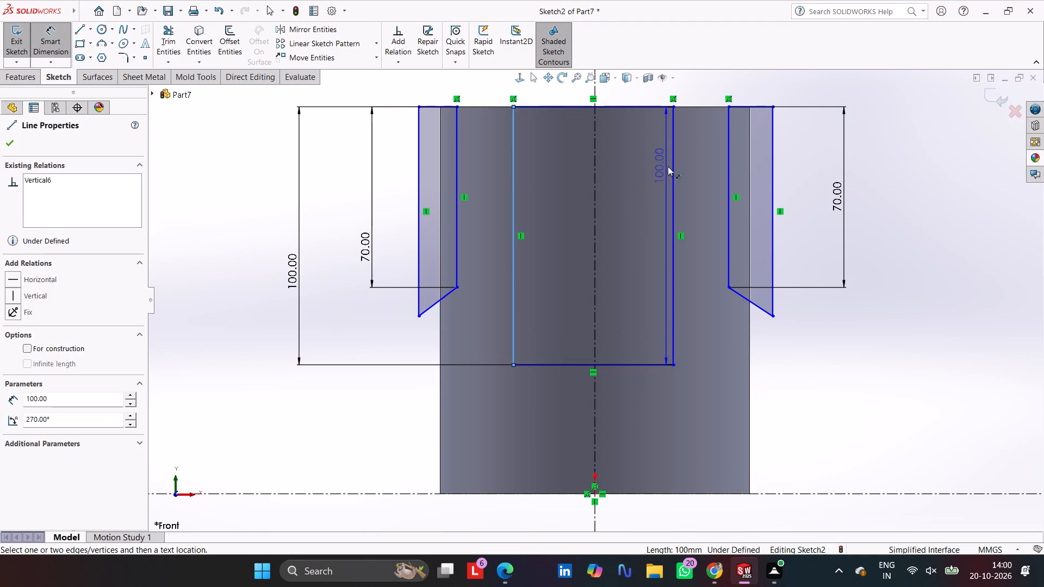
pyautogui.click(672, 168)
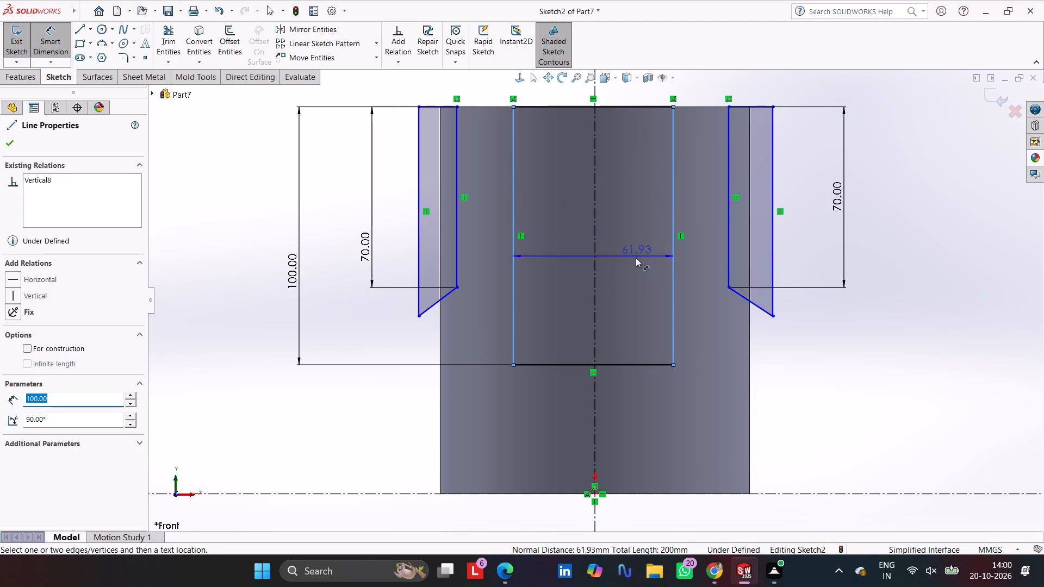
pyautogui.click(630, 270)
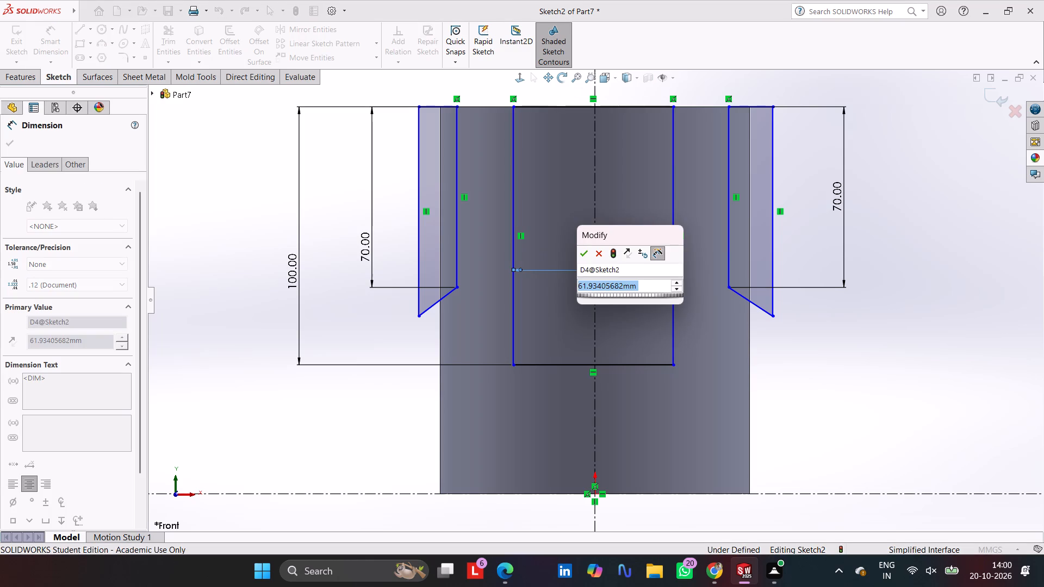
pyautogui.write('70')
pyautogui.press('Return')
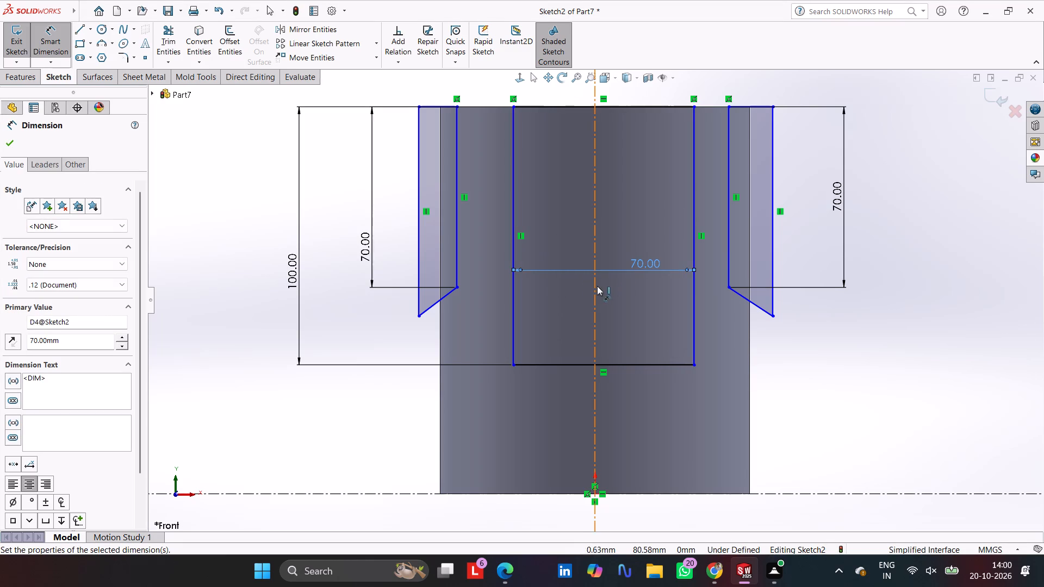
# Dimension the central rectangle's left side 35 mm from the vertical construction axis.
pyautogui.click(596, 286)
pyautogui.click(512, 302)
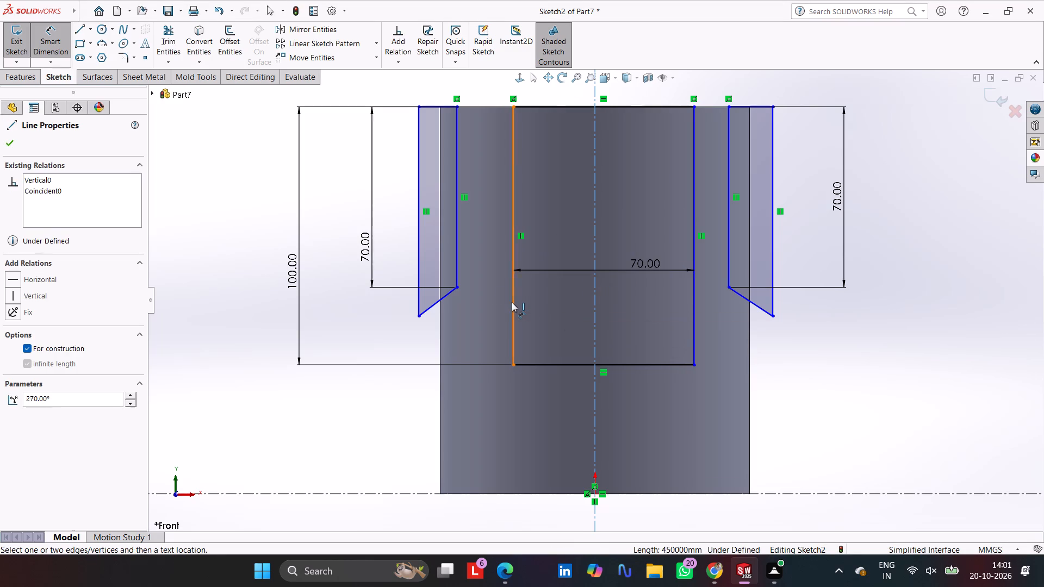
pyautogui.click(555, 302)
pyautogui.write('35')
pyautogui.press('Return')
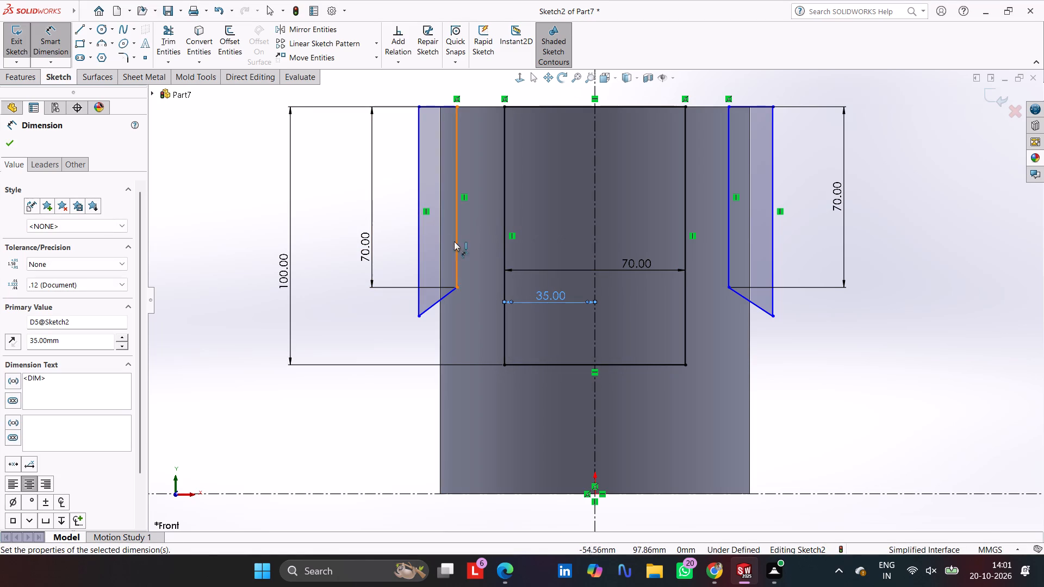
# Dimension the distance between the left profile's inner and outer vertical lines to 5 mm.
pyautogui.click(458, 207)
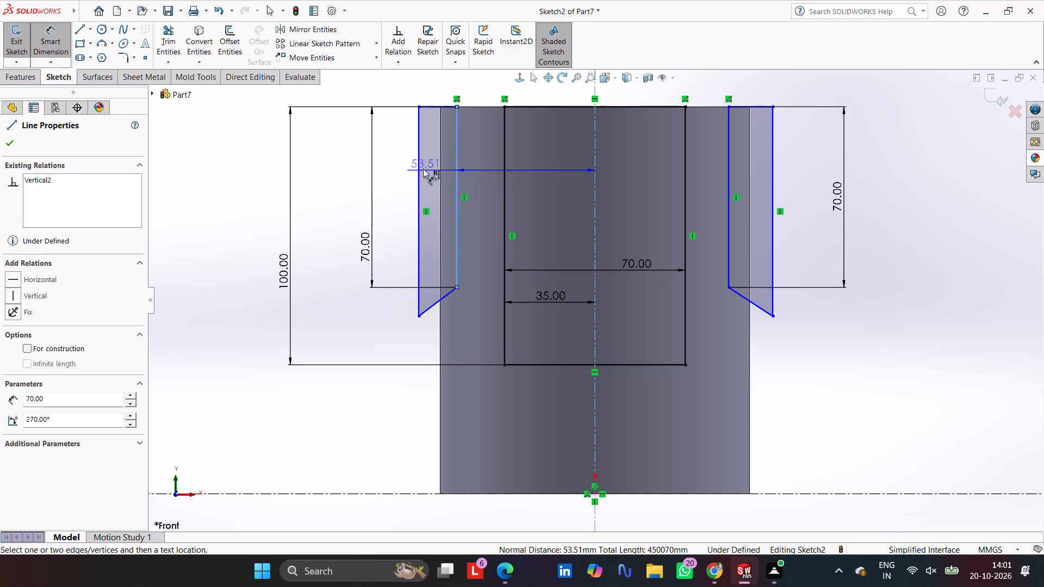
pyautogui.click(417, 166)
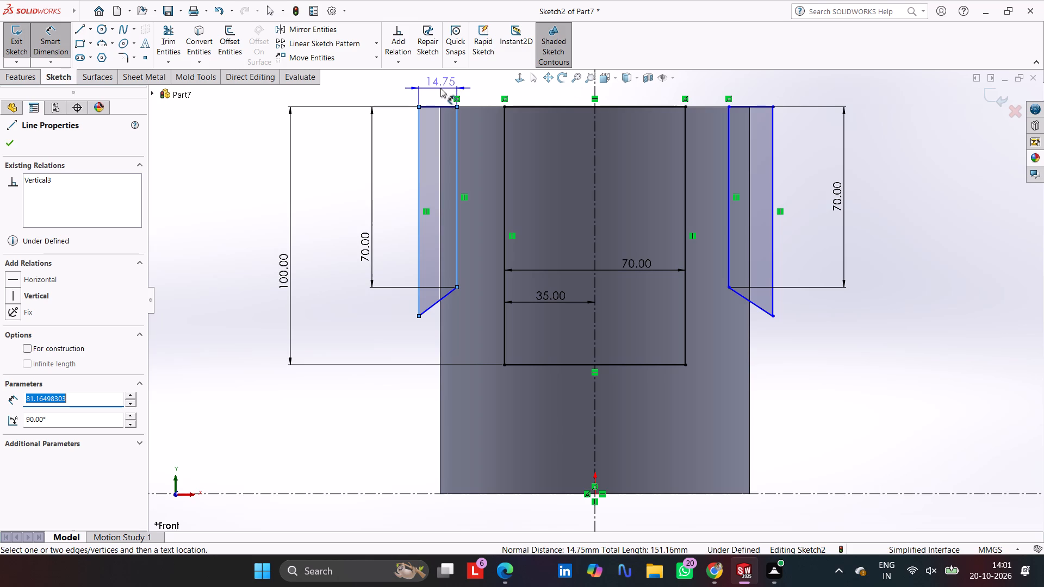
pyautogui.click(438, 90)
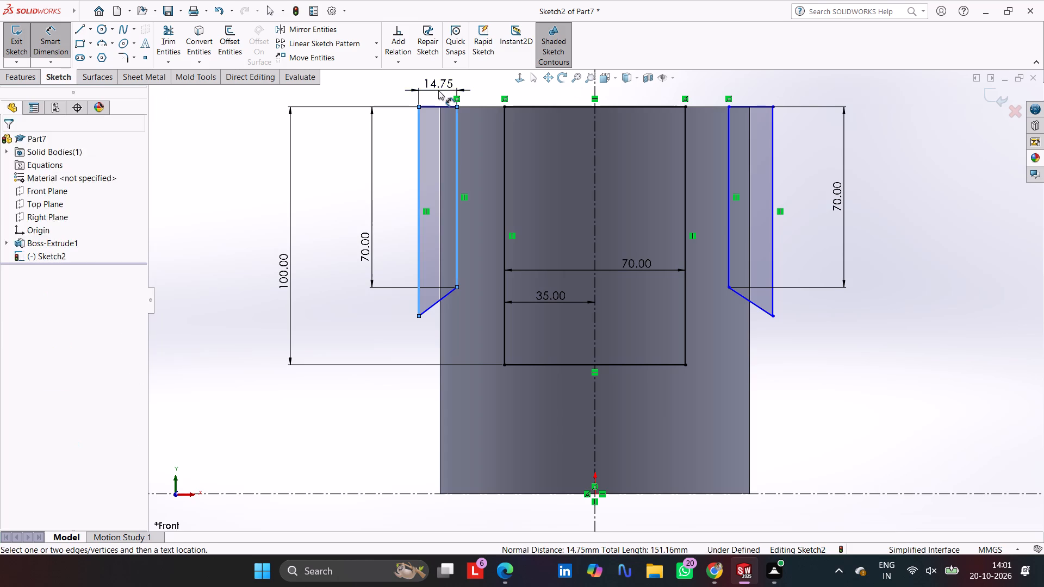
pyautogui.press('5')
pyautogui.press('Return')
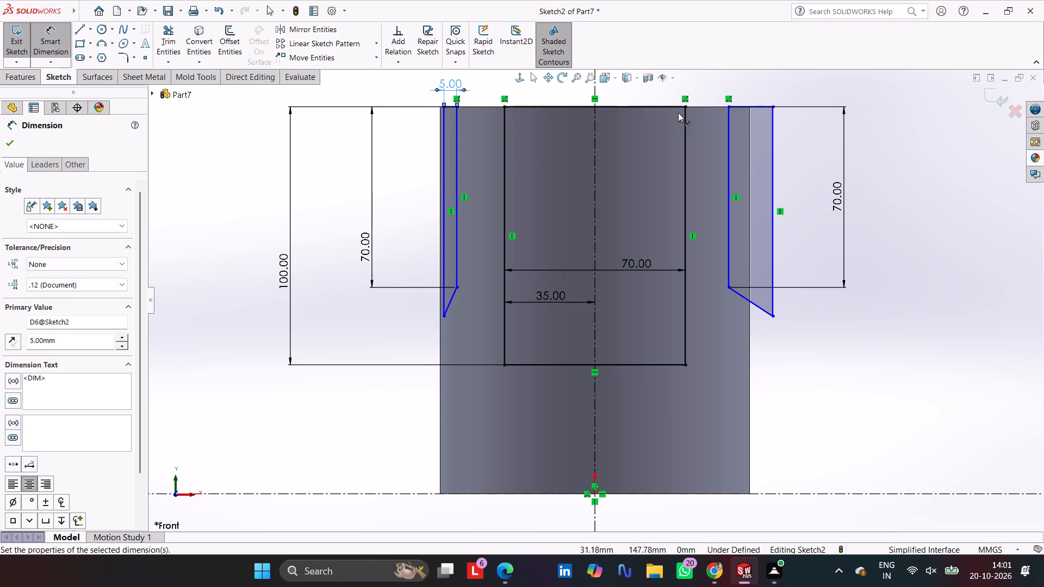
# Dimension the width between the right profile's inner and outer vertical lines to 5 mm.
pyautogui.click(747, 107)
pyautogui.click(751, 91)
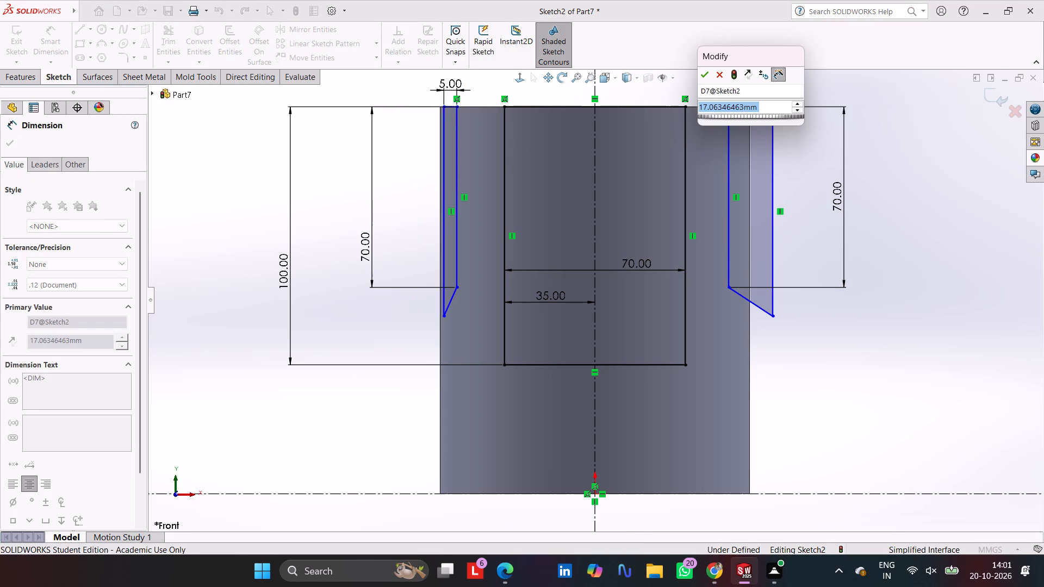
pyautogui.press('5')
pyautogui.press('Return')
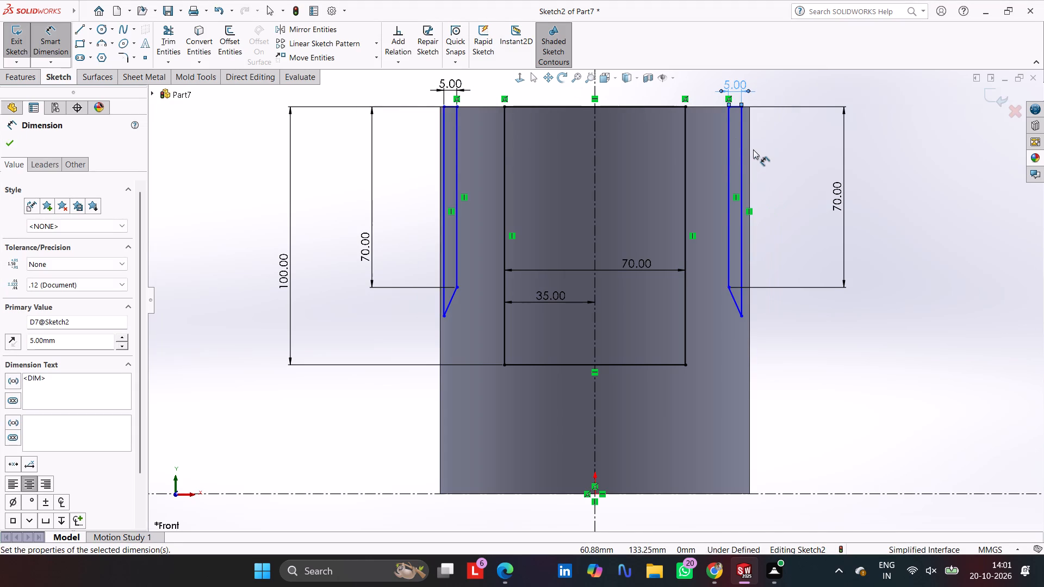
pyautogui.press('Escape')
# Make the outer vertical lines of the right and left profiles collinear with the cylinder's adjacent silhouette edges.
pyautogui.click(751, 153)
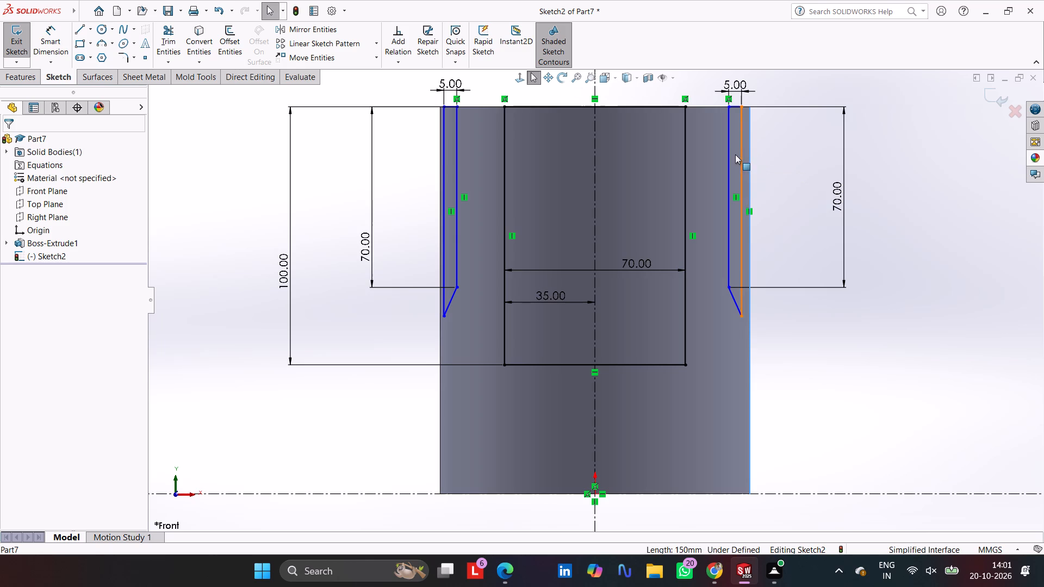
pyautogui.keyDown('ctrl'); pyautogui.click(742, 151); pyautogui.keyUp('ctrl')
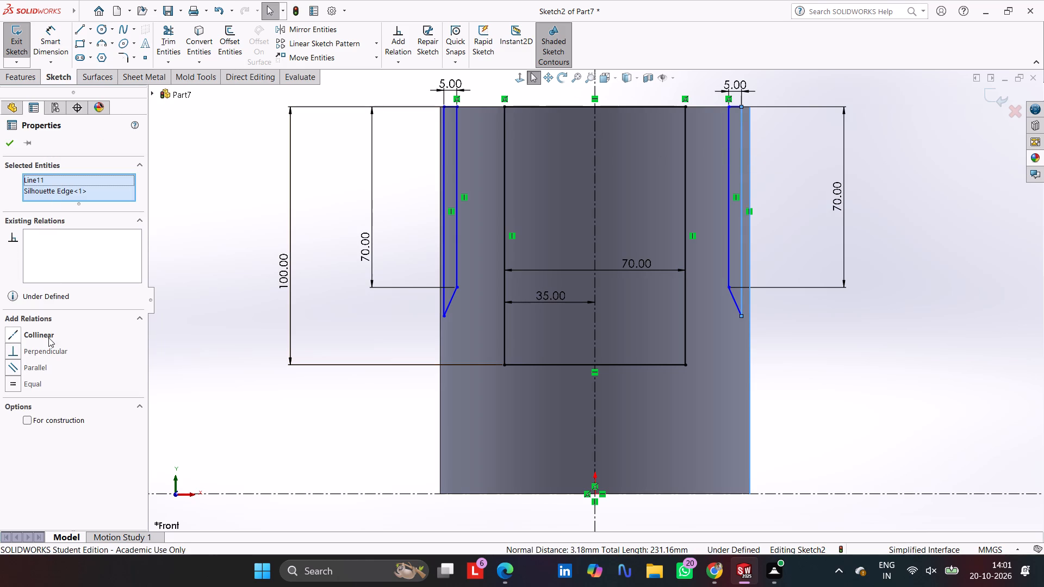
pyautogui.click(34, 333)
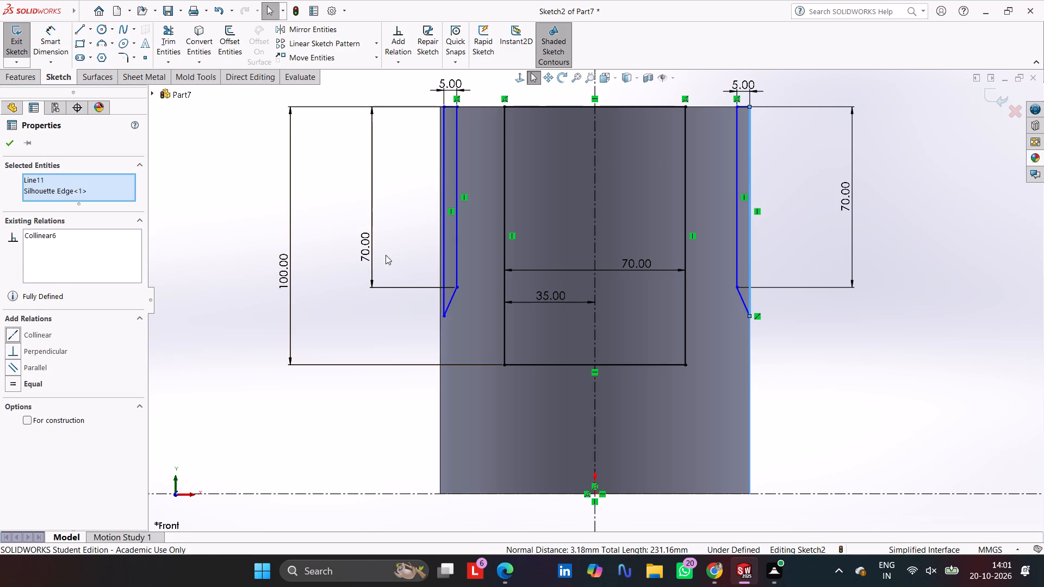
pyautogui.click(444, 183)
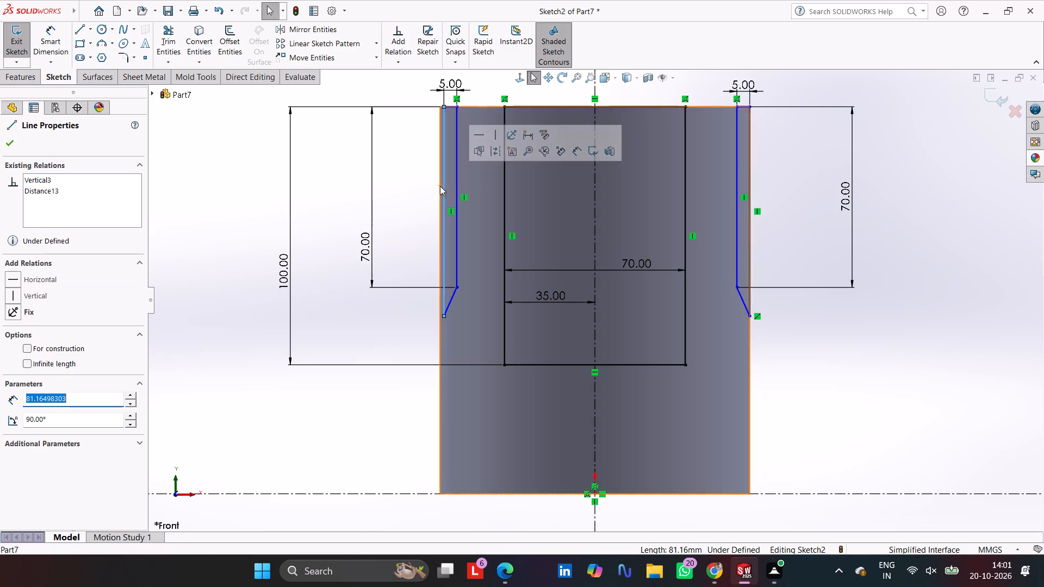
pyautogui.keyDown('ctrl'); pyautogui.click(440, 186); pyautogui.keyUp('ctrl')
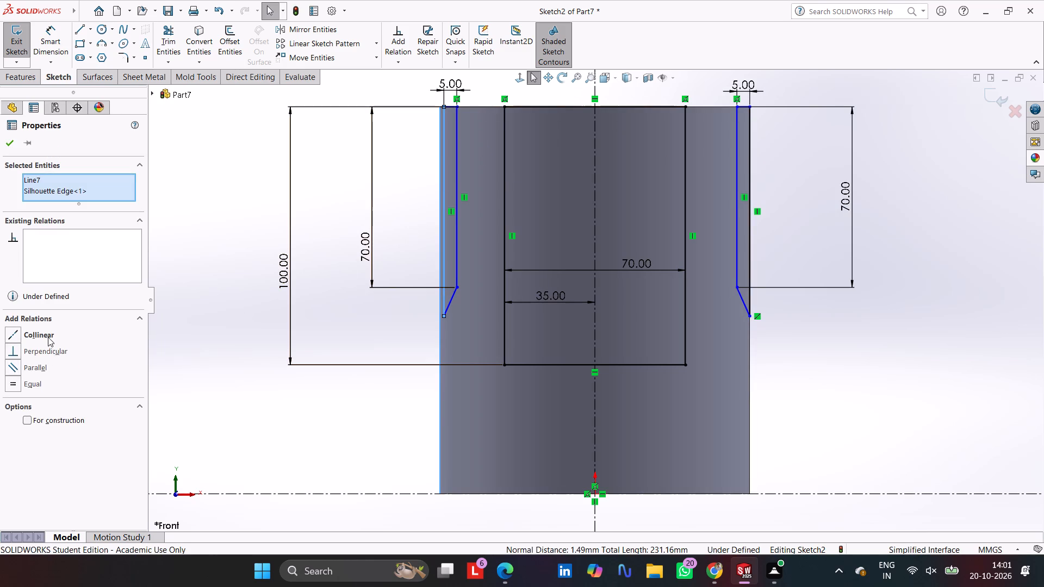
pyautogui.click(46, 332)
pyautogui.click(223, 181)
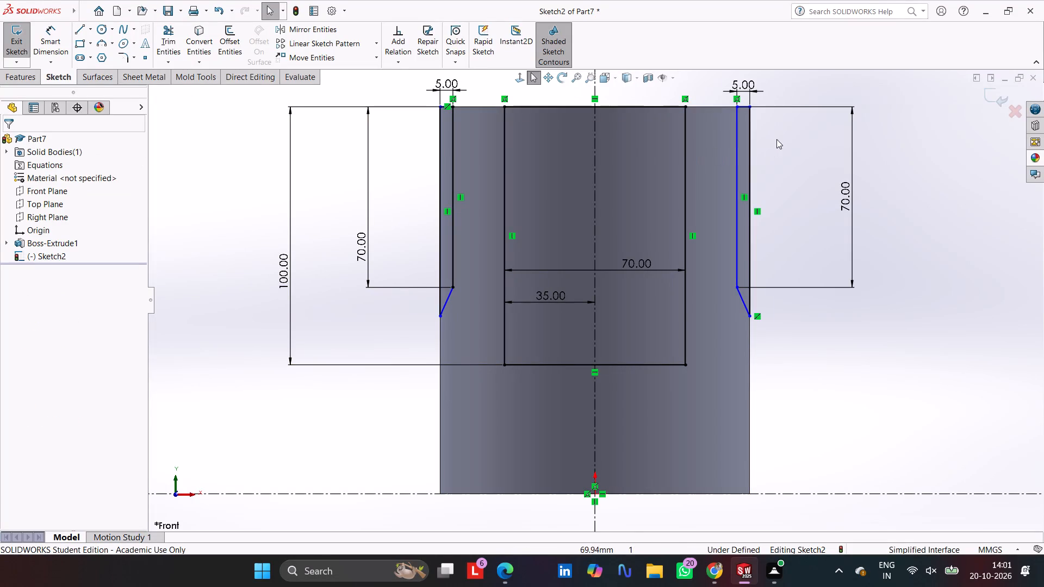
pyautogui.press('Escape')
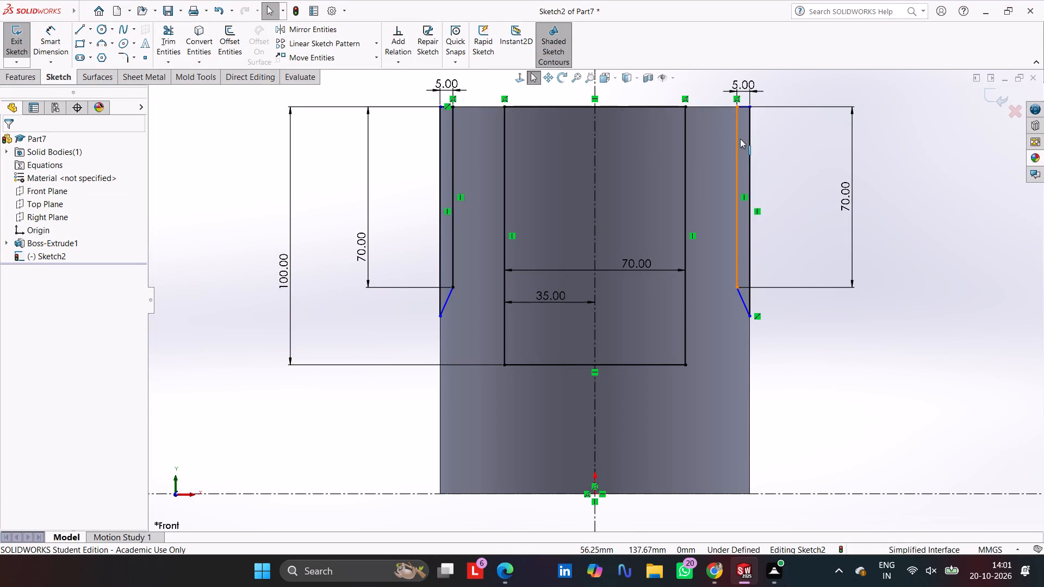
# Dimension the angle between the left profile's inner vertical line and its sloped bottom line to 135°.
pyautogui.moveTo(789, 142); pyautogui.dragTo(801, 222, button='middle')
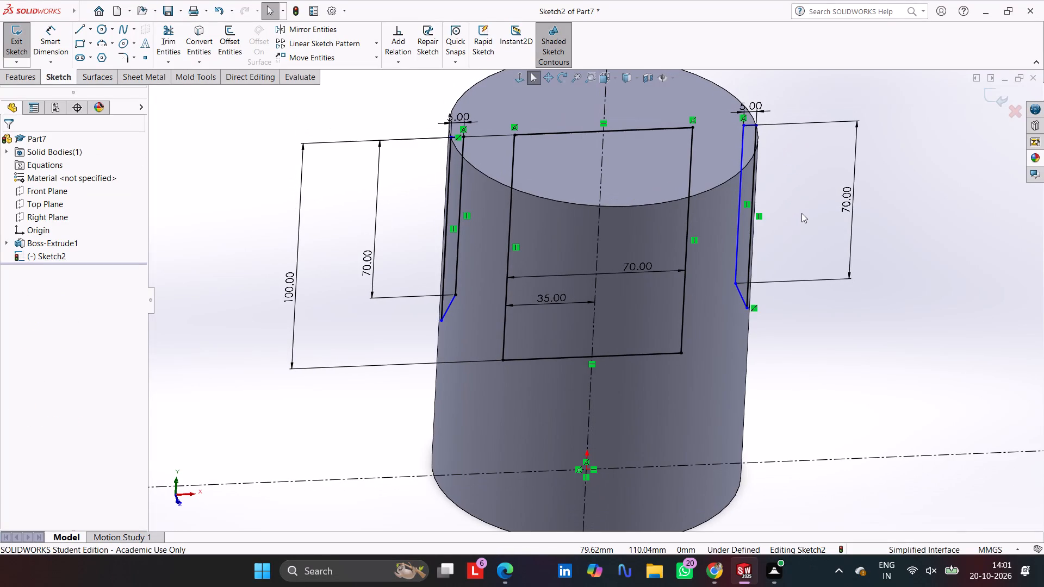
pyautogui.hotkey('ctrl', '1')
pyautogui.scroll(-4, 748, 180)
pyautogui.scroll(2, 634, 155)
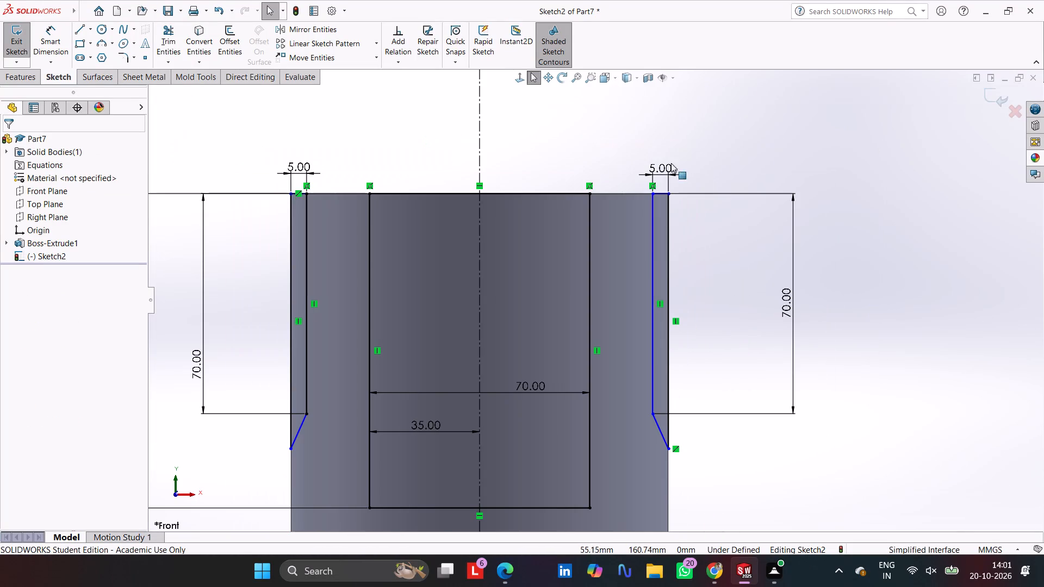
pyautogui.moveTo(654, 257); pyautogui.dragTo(635, 260)
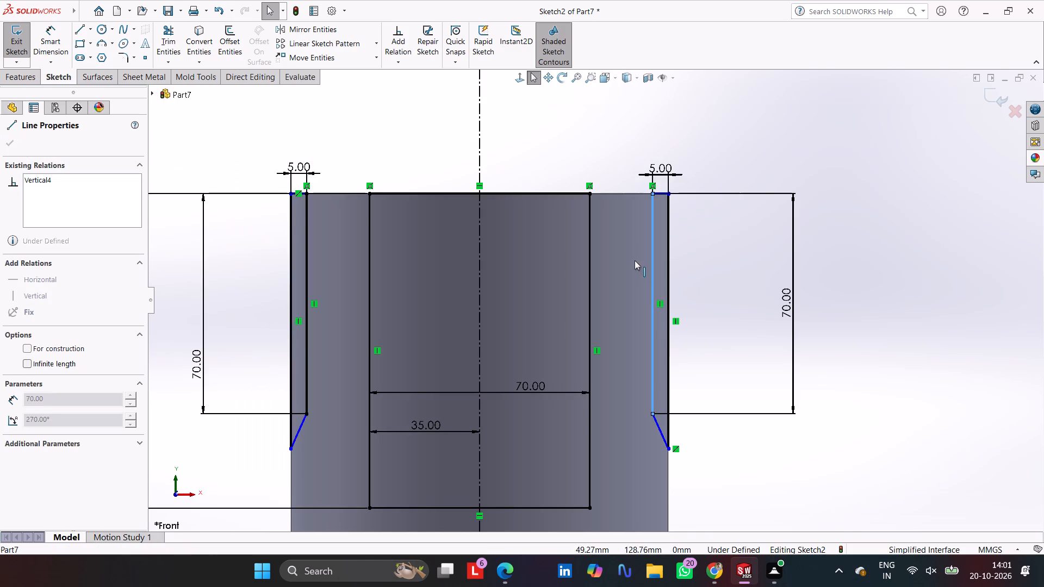
pyautogui.moveTo(635, 260); pyautogui.dragTo(638, 263)
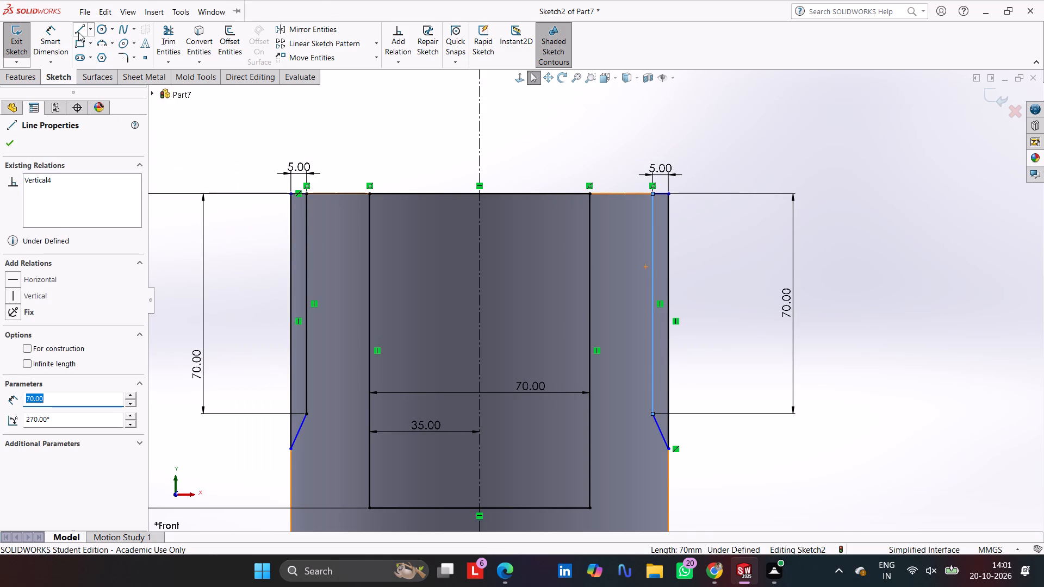
pyautogui.click(55, 38)
pyautogui.click(300, 426)
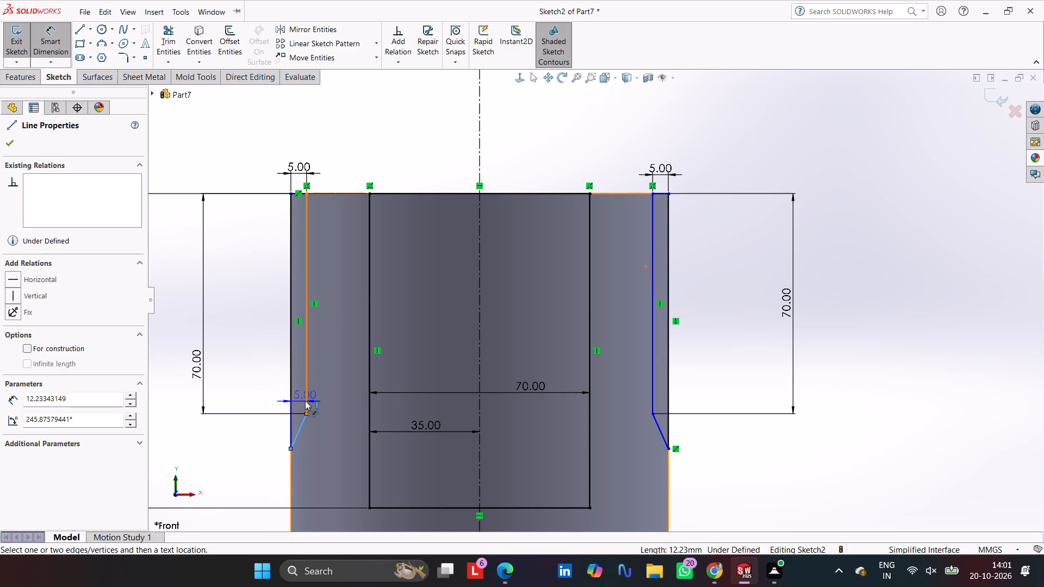
pyautogui.click(305, 401)
pyautogui.click(240, 435)
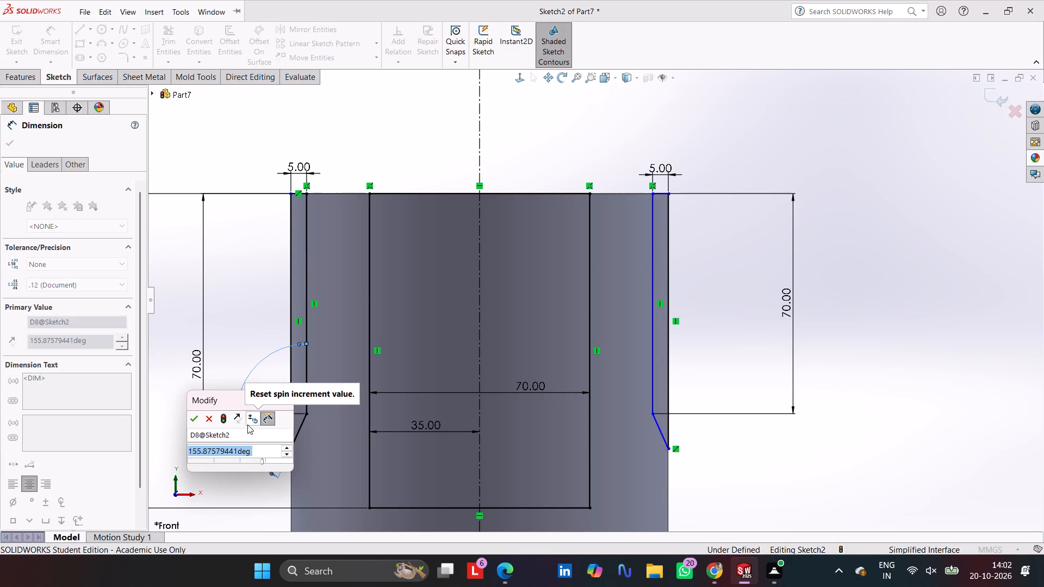
pyautogui.write('90+45')
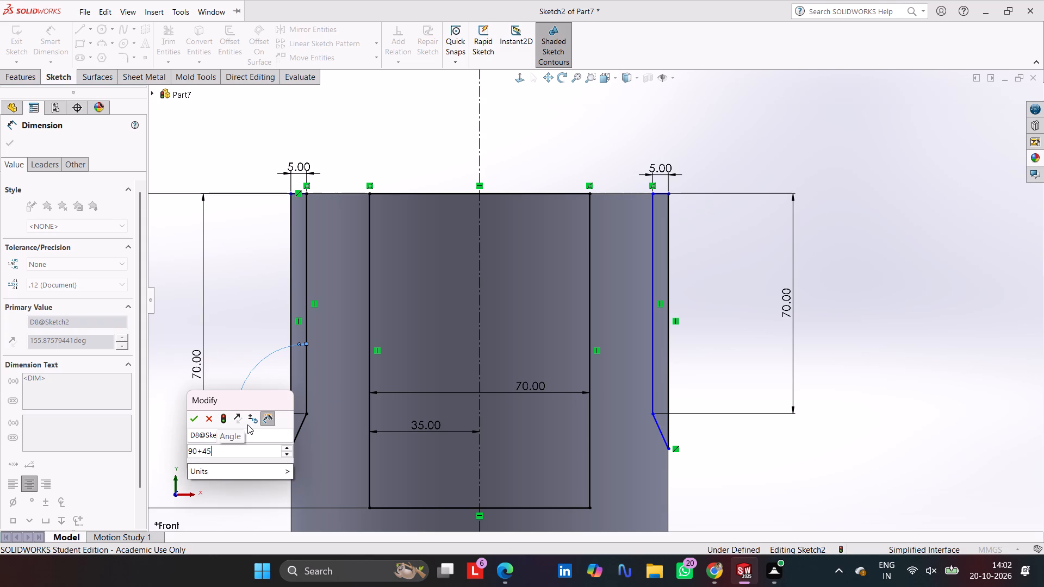
pyautogui.press('Return')
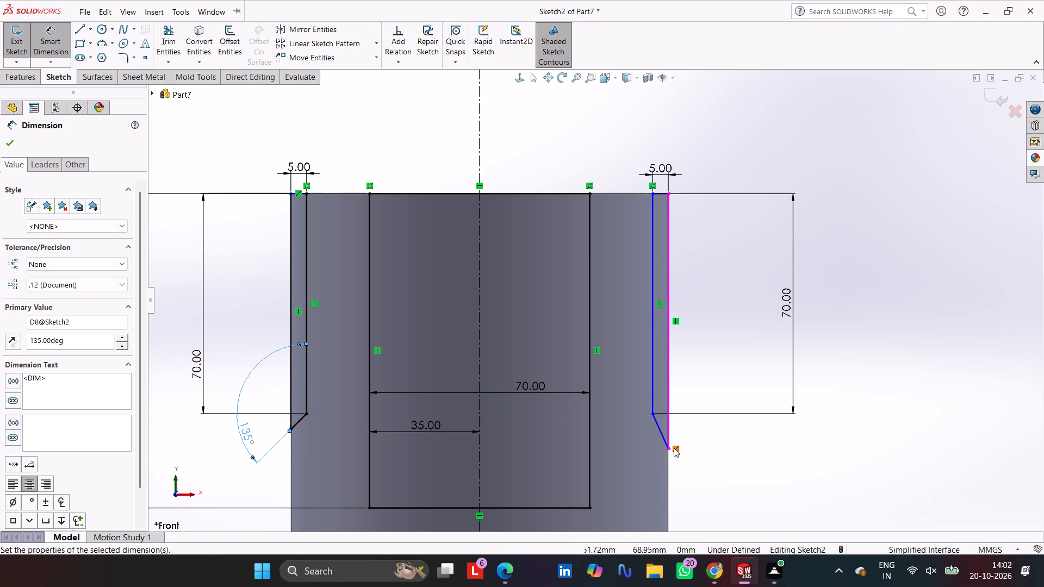
# Dimension the angle between the right profile's inner vertical line and its sloped bottom line to 135°.
pyautogui.click(658, 424)
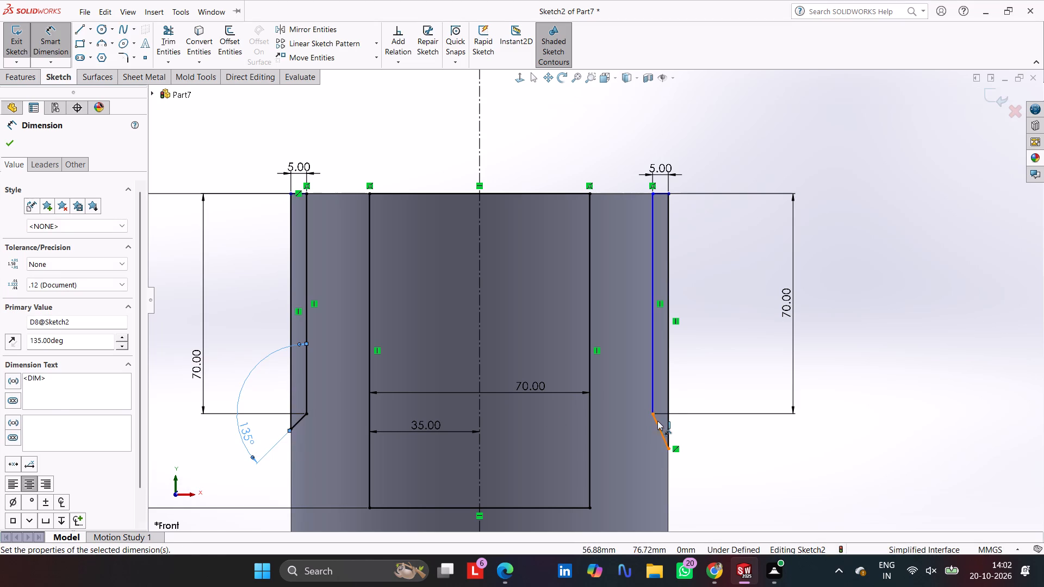
pyautogui.click(655, 395)
pyautogui.click(705, 399)
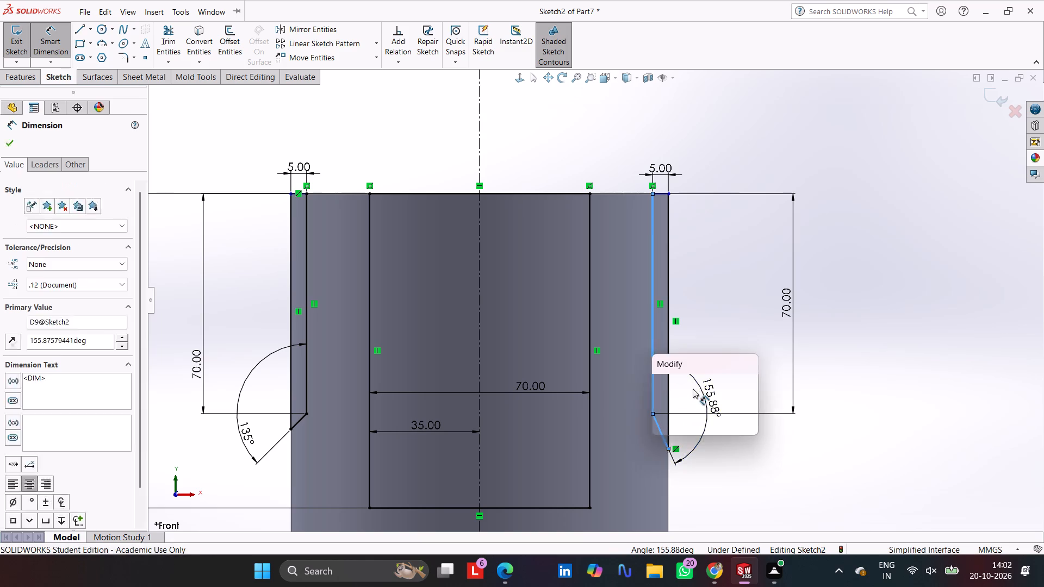
pyautogui.write('90+45')
pyautogui.press('Return')
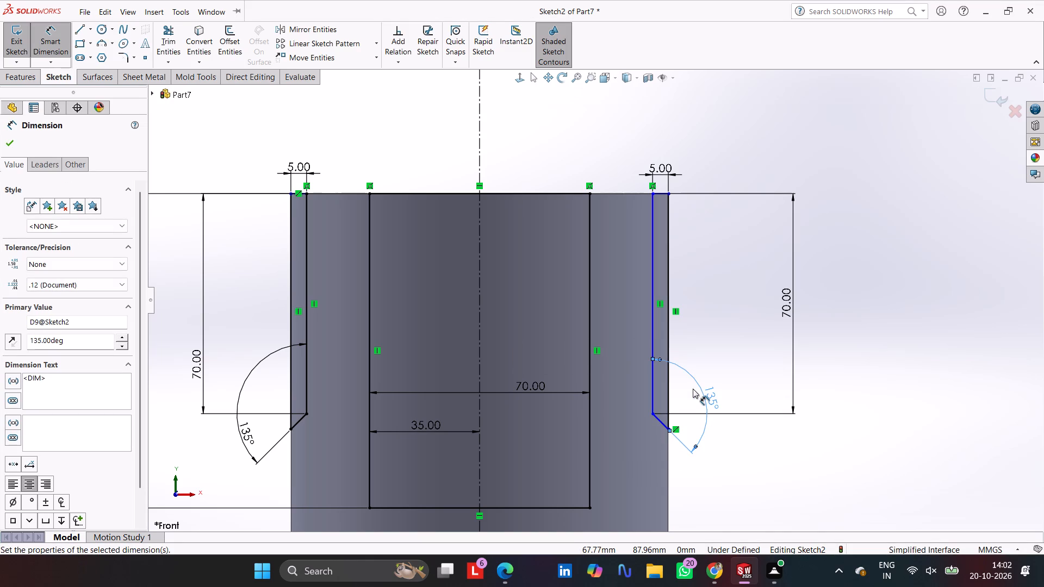
pyautogui.press('Escape')
pyautogui.press('Escape')
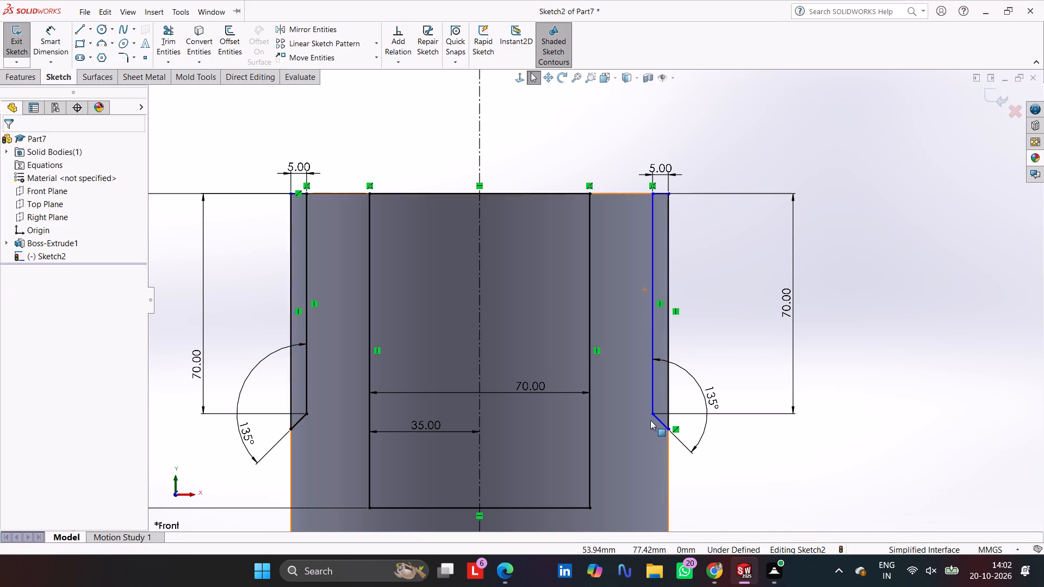
# Make the right profile's upper outer endpoint coincident with the cylinder's top edge.
pyautogui.moveTo(651, 415); pyautogui.dragTo(633, 452)
pyautogui.press('Escape')
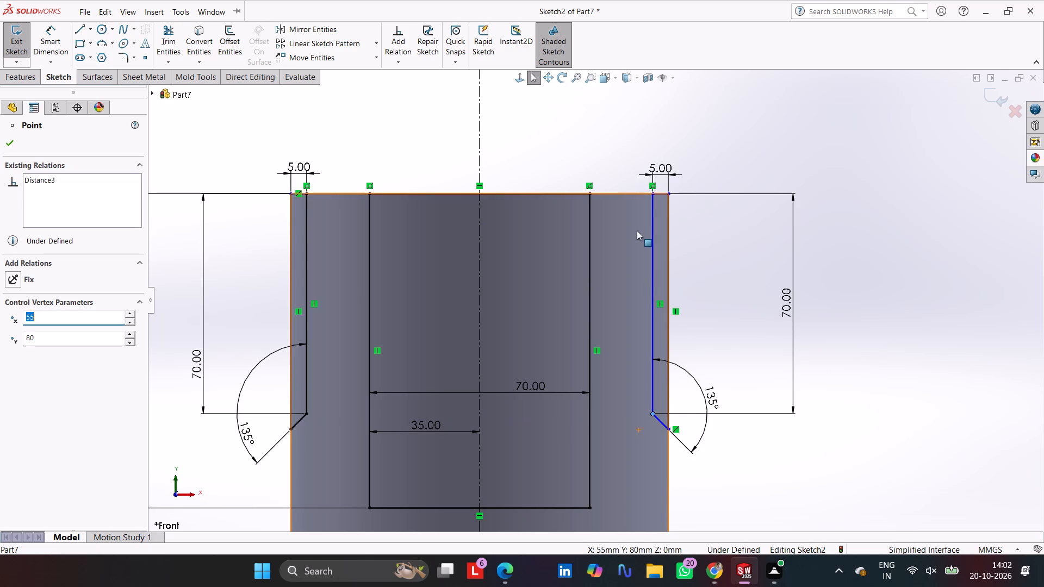
pyautogui.moveTo(652, 195); pyautogui.dragTo(643, 198)
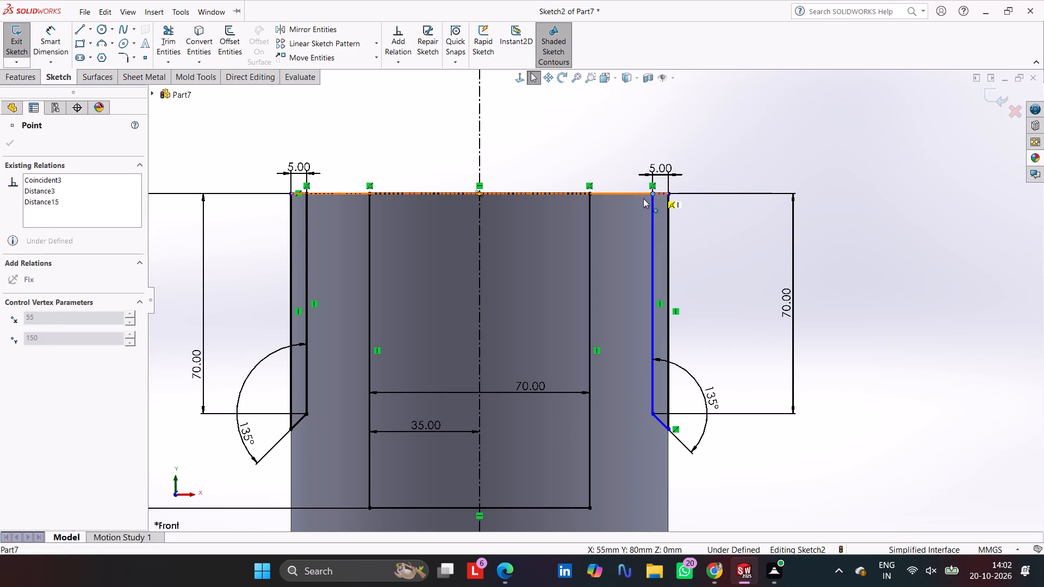
pyautogui.moveTo(643, 198); pyautogui.dragTo(655, 178)
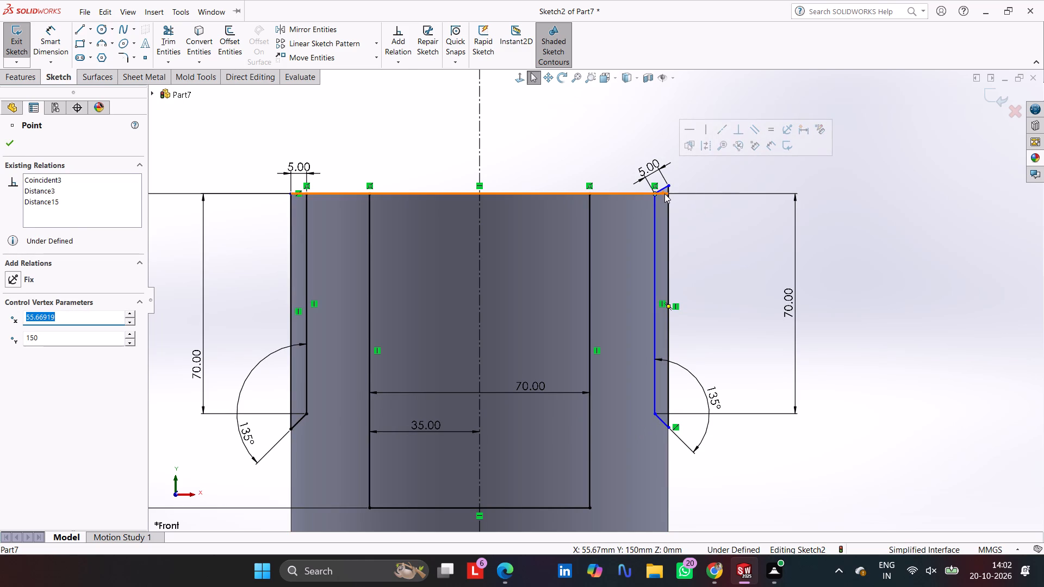
pyautogui.click(664, 193)
pyautogui.keyDown('ctrl'); pyautogui.click(668, 186); pyautogui.keyUp('ctrl')
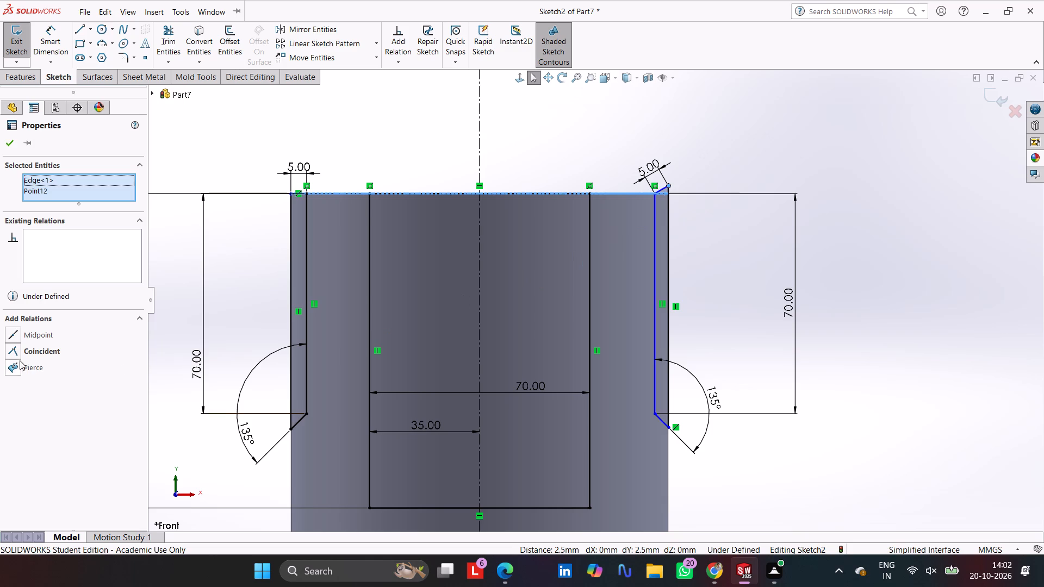
pyautogui.click(43, 350)
pyautogui.click(710, 124)
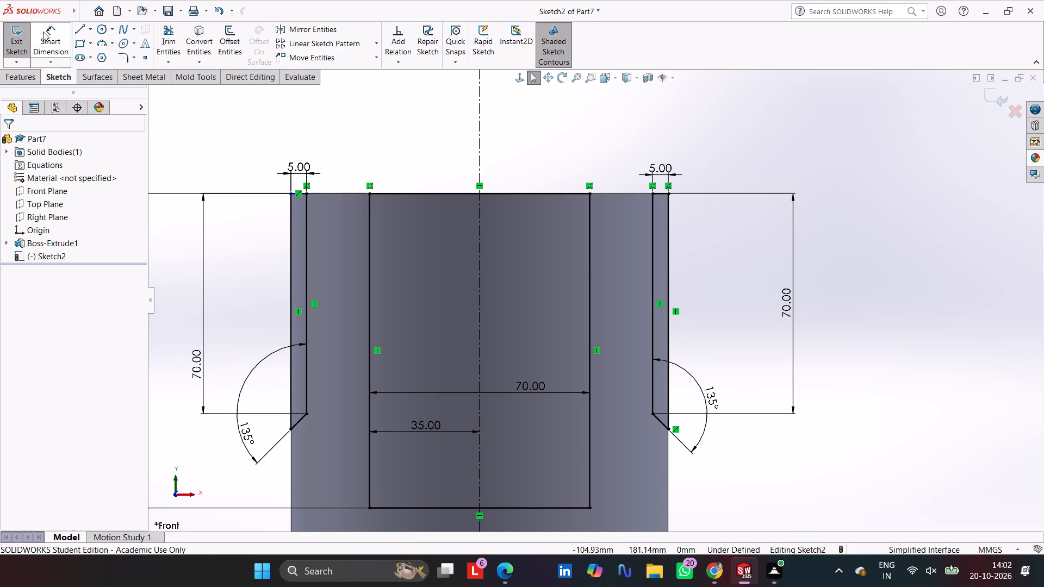
# Cut-extrude the sketch's central rectangle and both side profiles through the cylinder, Mid Plane at 150 mm depth.
pyautogui.click(77, 26)
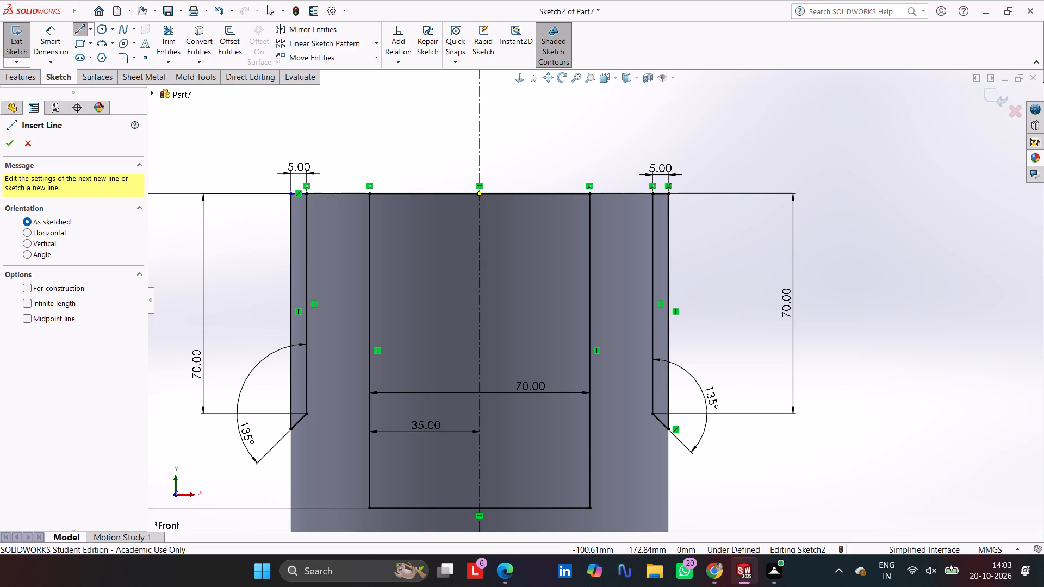
pyautogui.click(10, 149)
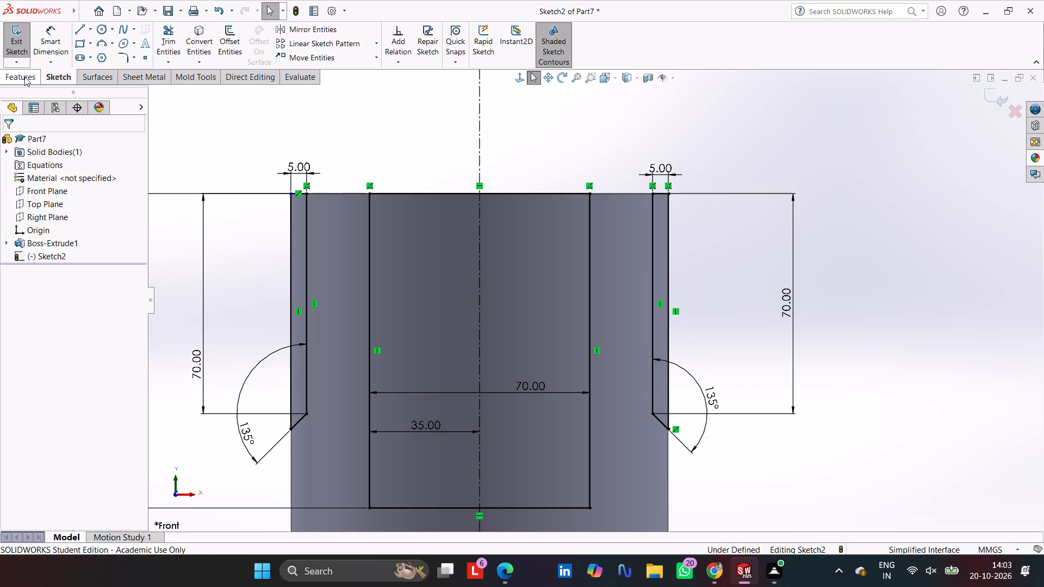
pyautogui.click(24, 77)
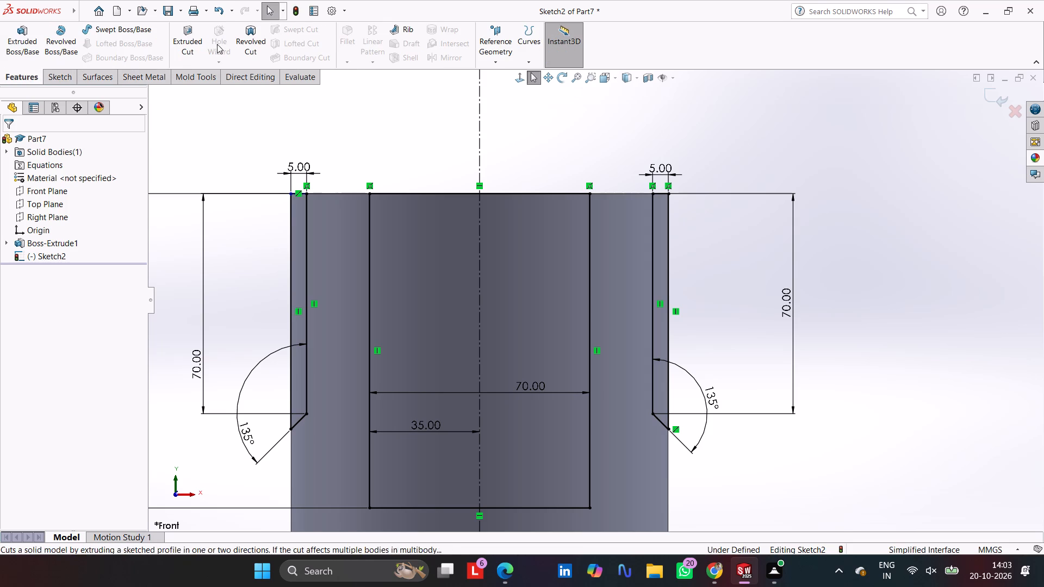
pyautogui.click(180, 36)
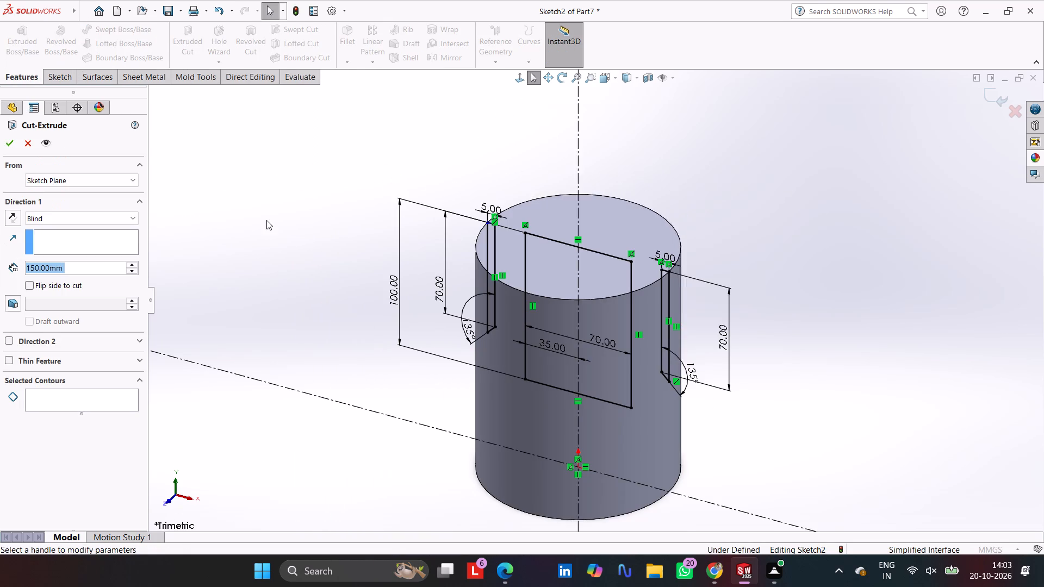
pyautogui.click(104, 213)
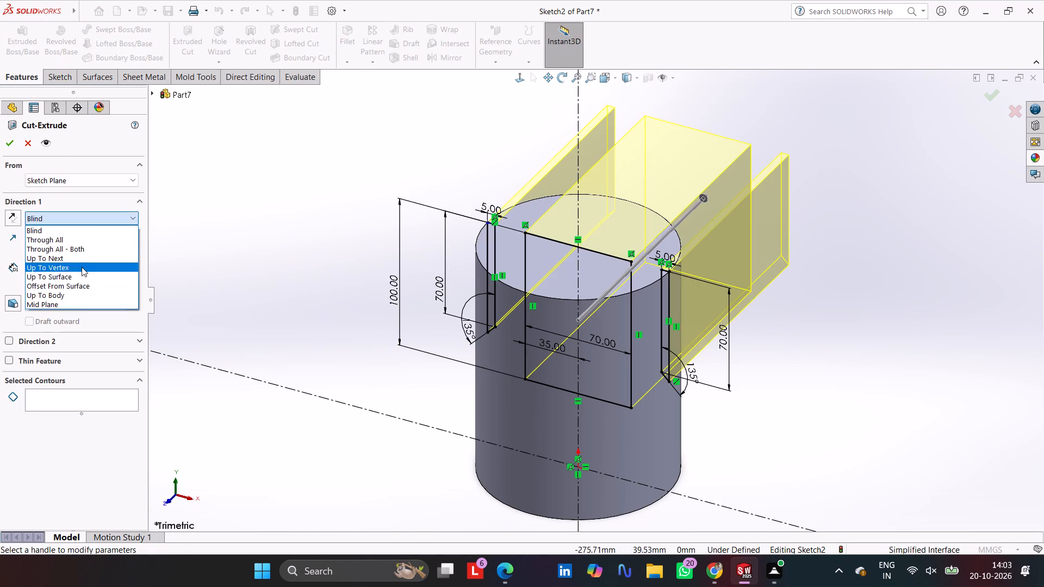
pyautogui.click(83, 304)
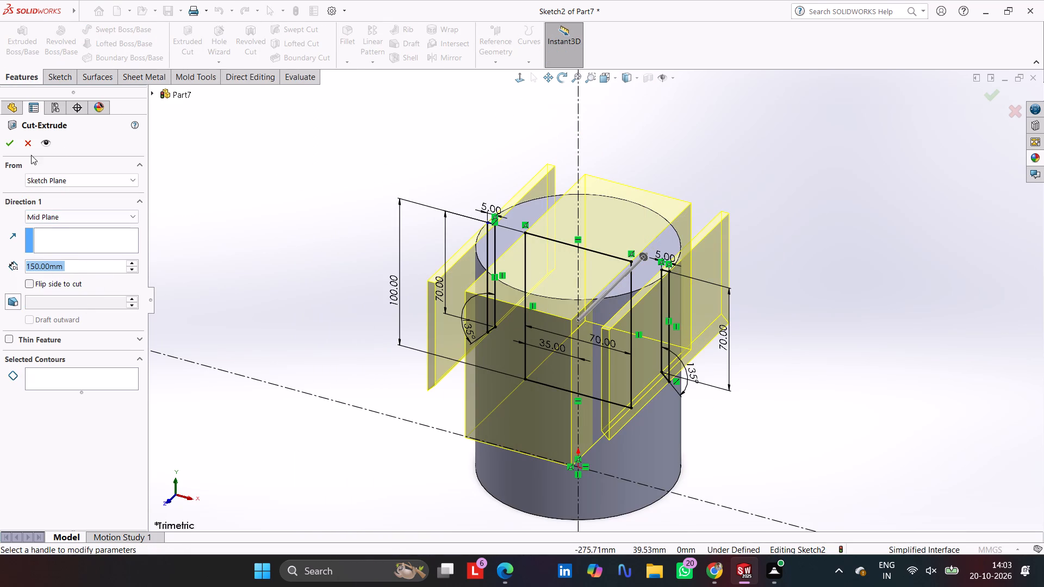
pyautogui.click(7, 146)
pyautogui.click(266, 156)
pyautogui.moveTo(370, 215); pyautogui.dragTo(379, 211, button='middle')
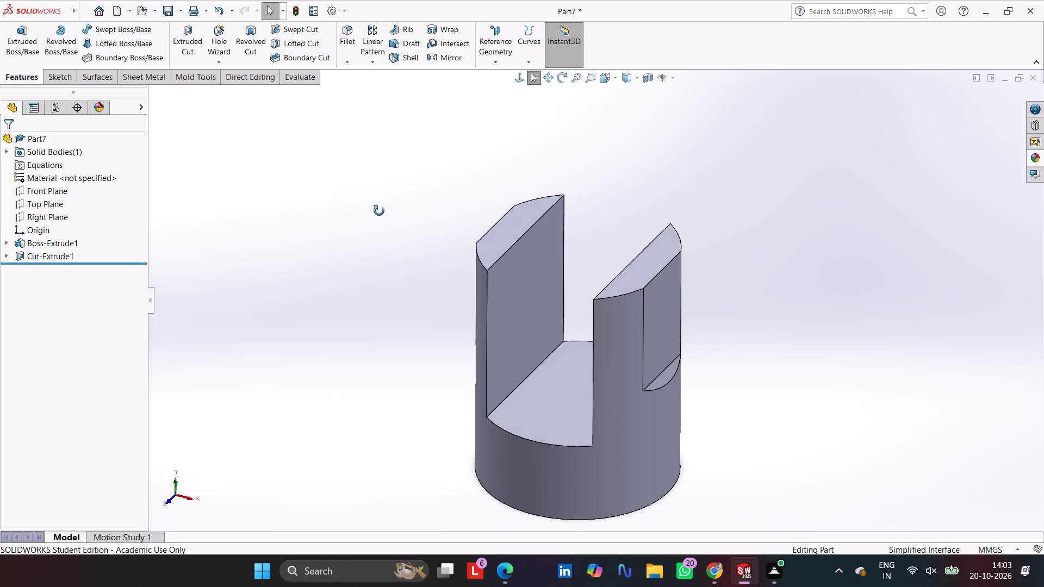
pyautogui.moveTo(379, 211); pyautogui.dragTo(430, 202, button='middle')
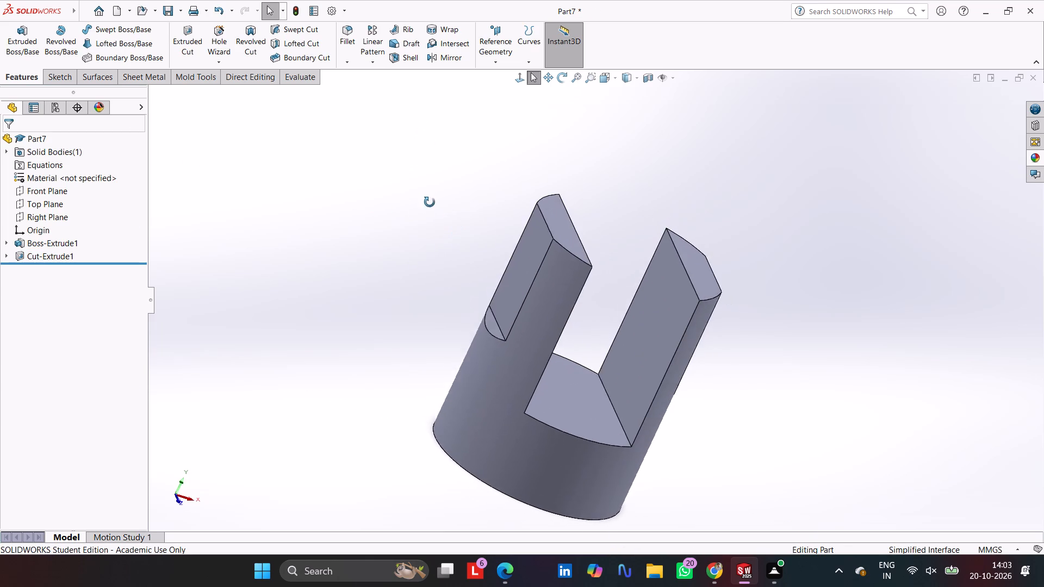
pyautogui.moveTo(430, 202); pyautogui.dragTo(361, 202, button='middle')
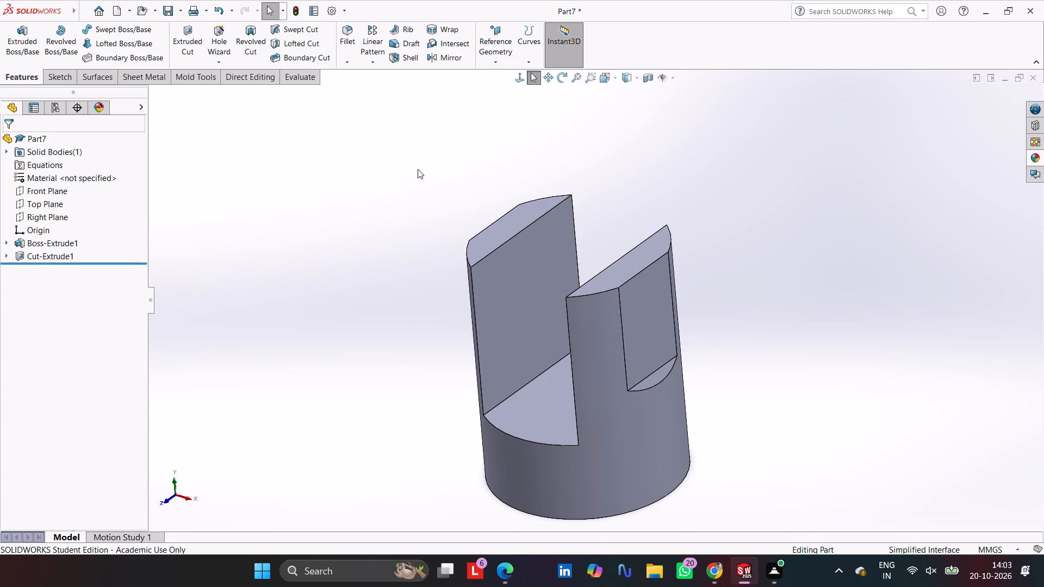
# Fillet the two bottom inner edges of the central slot with a 10 mm radius.
pyautogui.click(351, 34)
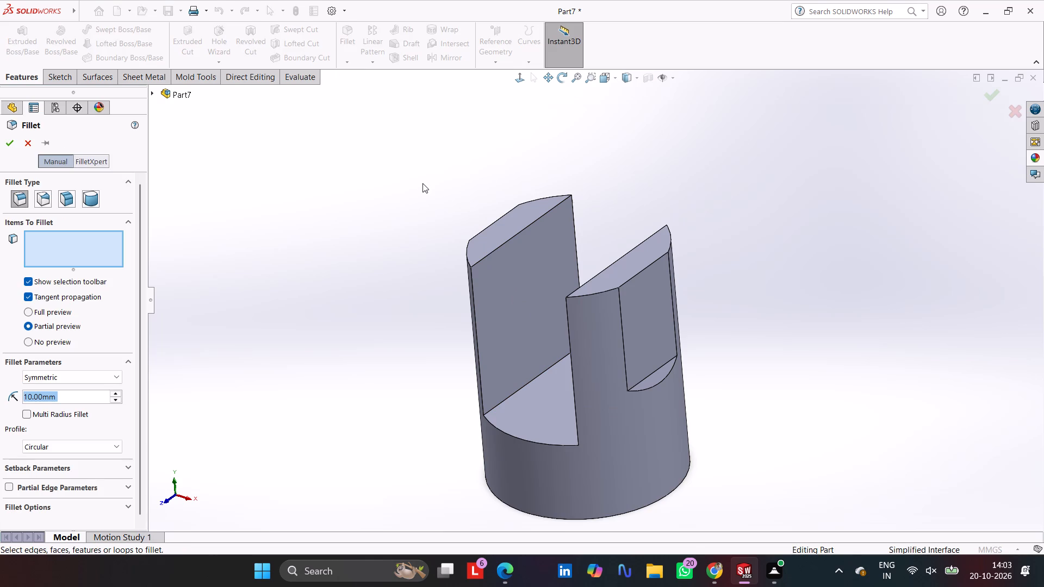
pyautogui.click(521, 389)
pyautogui.moveTo(405, 379); pyautogui.dragTo(434, 407, button='middle')
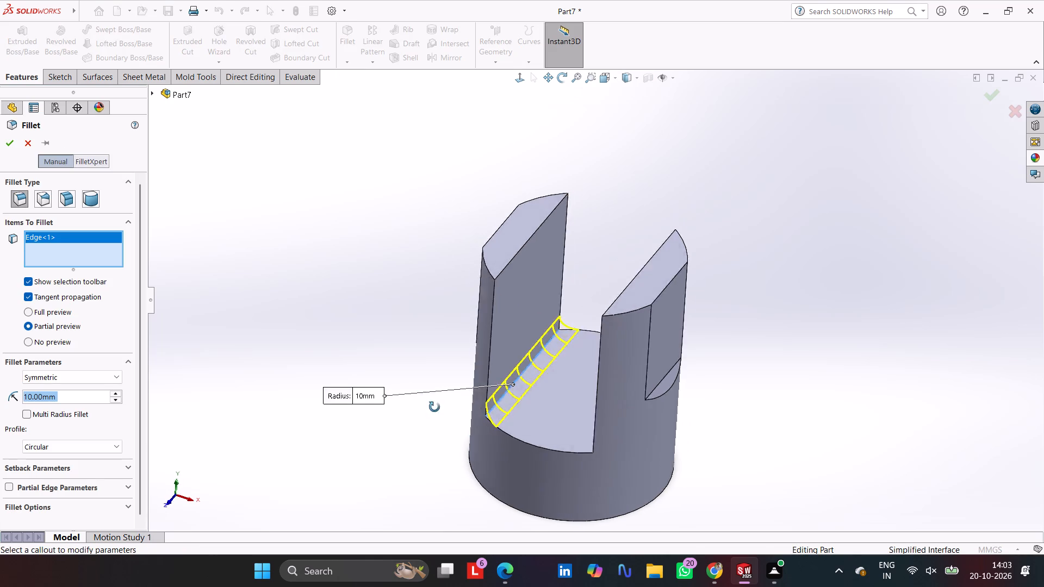
pyautogui.moveTo(434, 407); pyautogui.dragTo(469, 422, button='middle')
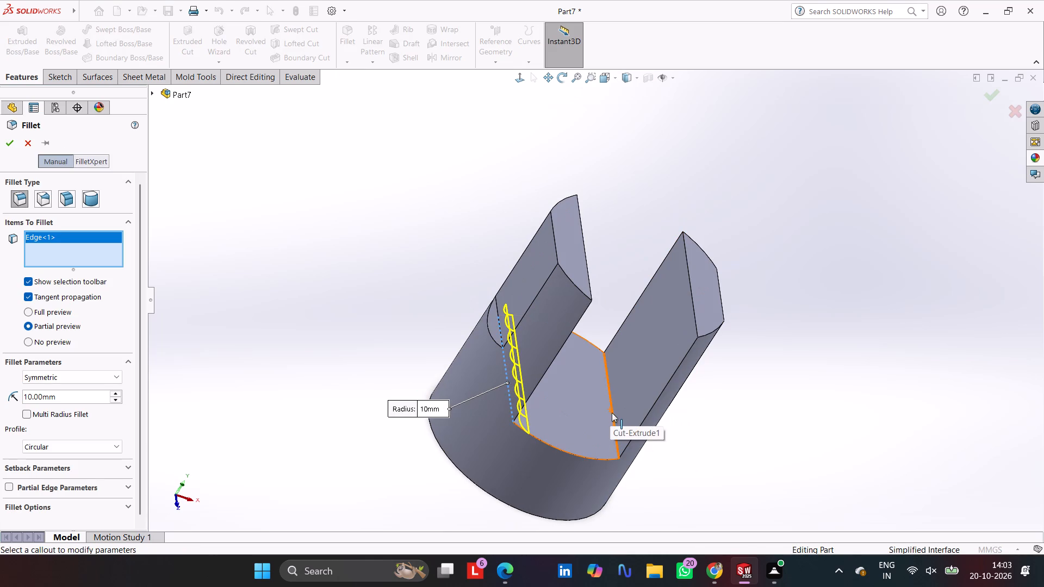
pyautogui.click(612, 413)
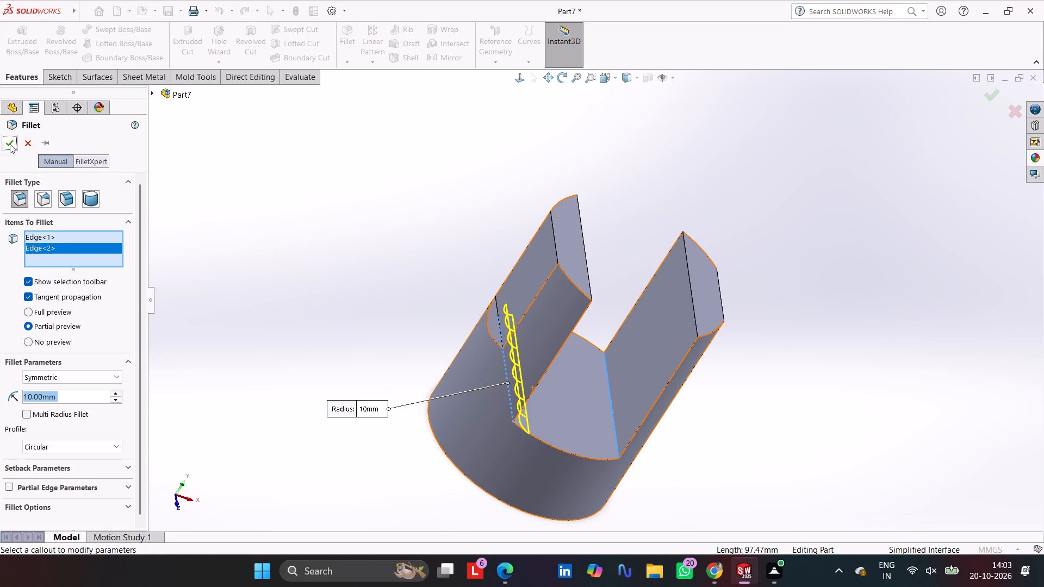
pyautogui.click(10, 144)
# Examine the filleted slot and the side flats from several angles.
pyautogui.moveTo(430, 211); pyautogui.dragTo(411, 159, button='middle')
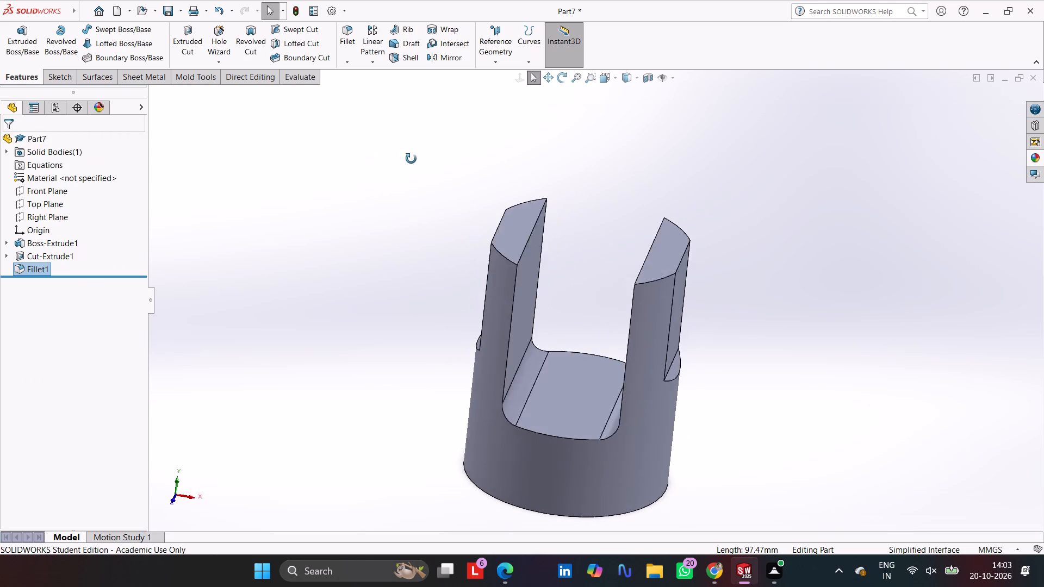
pyautogui.moveTo(411, 159); pyautogui.dragTo(413, 161, button='middle')
pyautogui.click(436, 214)
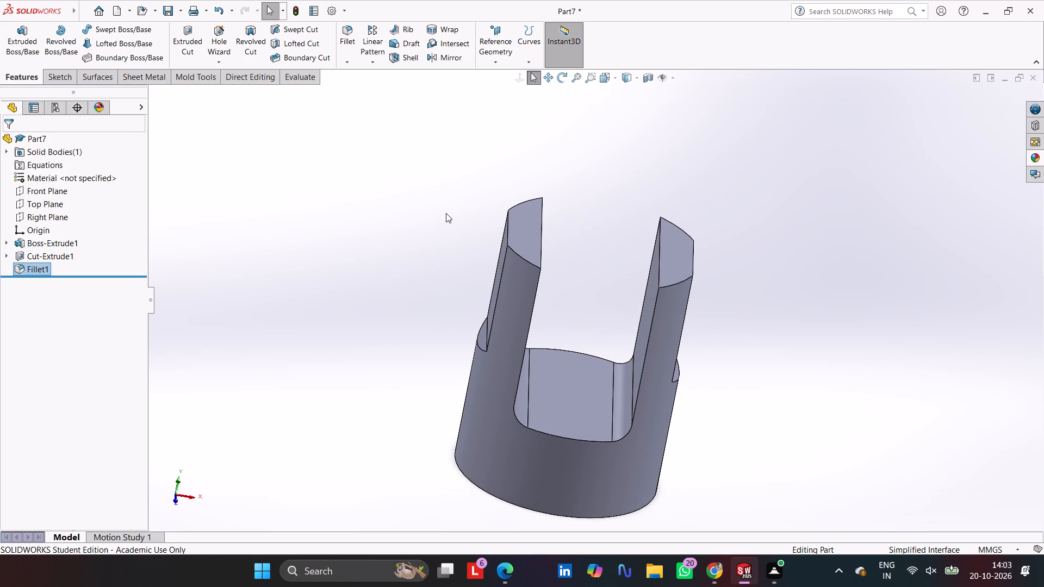
pyautogui.moveTo(488, 234); pyautogui.dragTo(468, 223, button='middle')
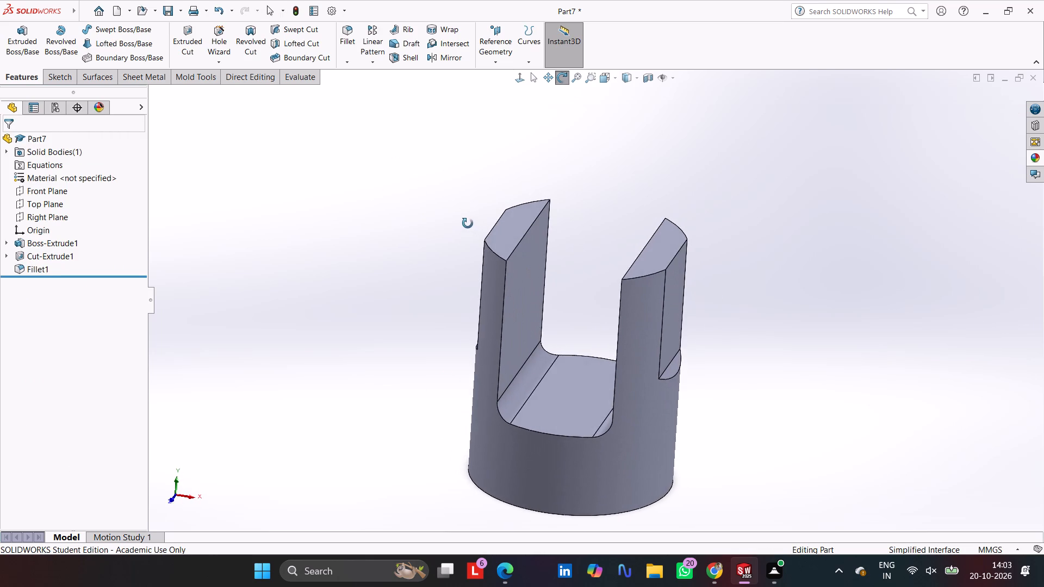
pyautogui.moveTo(468, 223); pyautogui.dragTo(447, 273, button='middle')
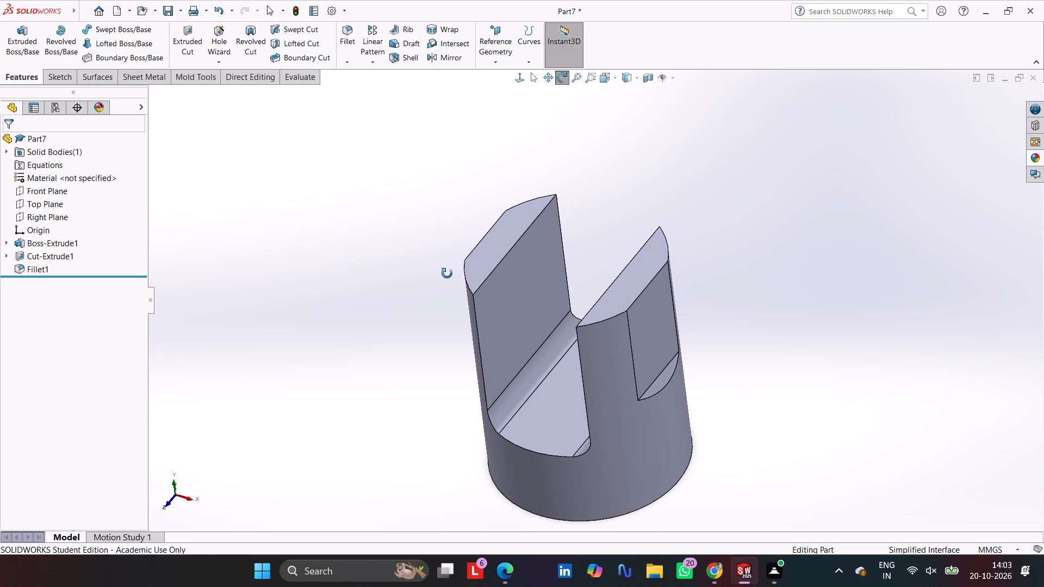
pyautogui.moveTo(447, 273); pyautogui.dragTo(448, 284, button='middle')
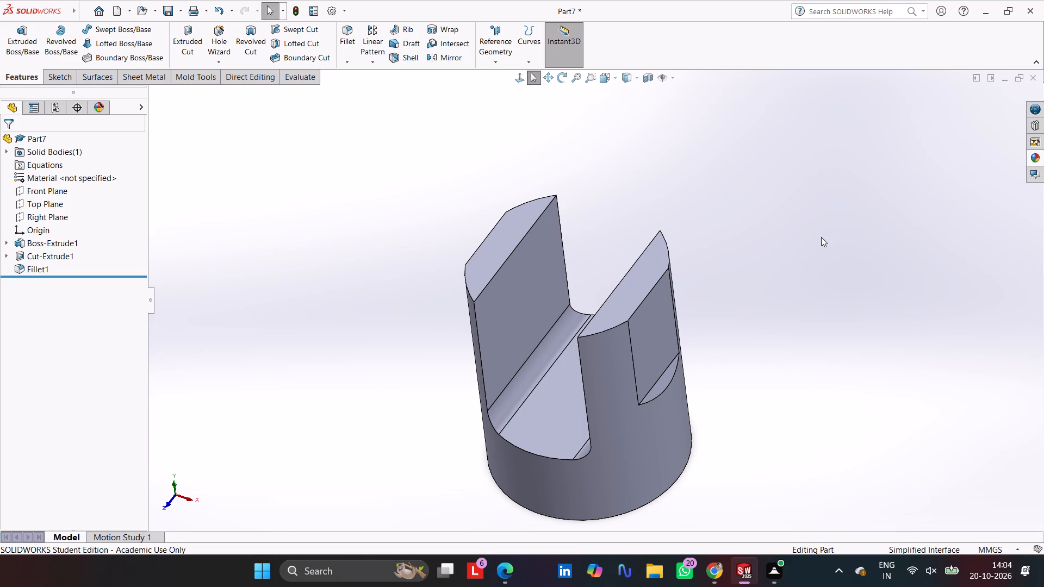
pyautogui.press('Escape')
pyautogui.moveTo(806, 249); pyautogui.dragTo(788, 260, button='middle')
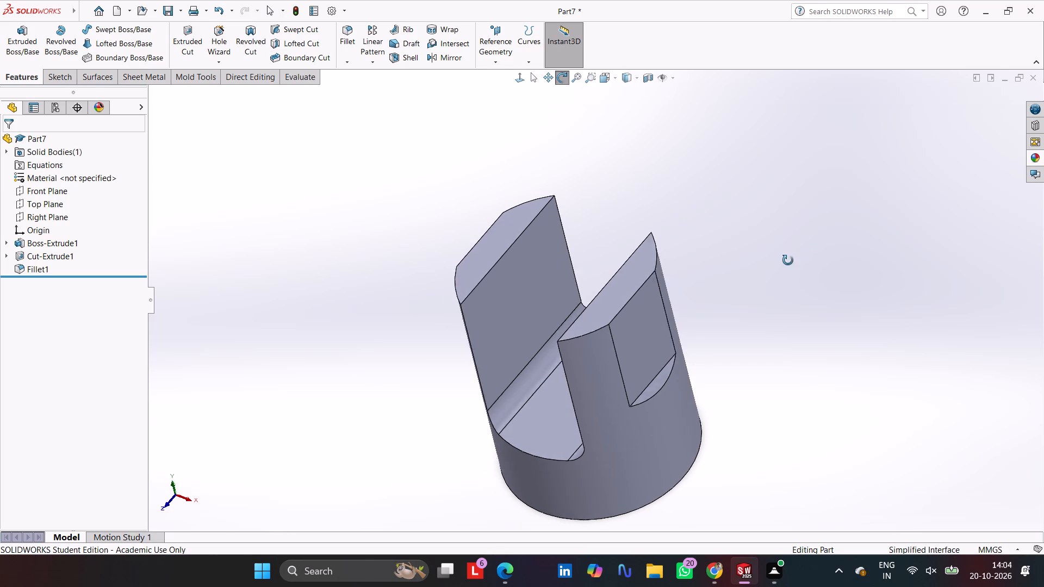
pyautogui.moveTo(788, 260); pyautogui.dragTo(791, 243, button='middle')
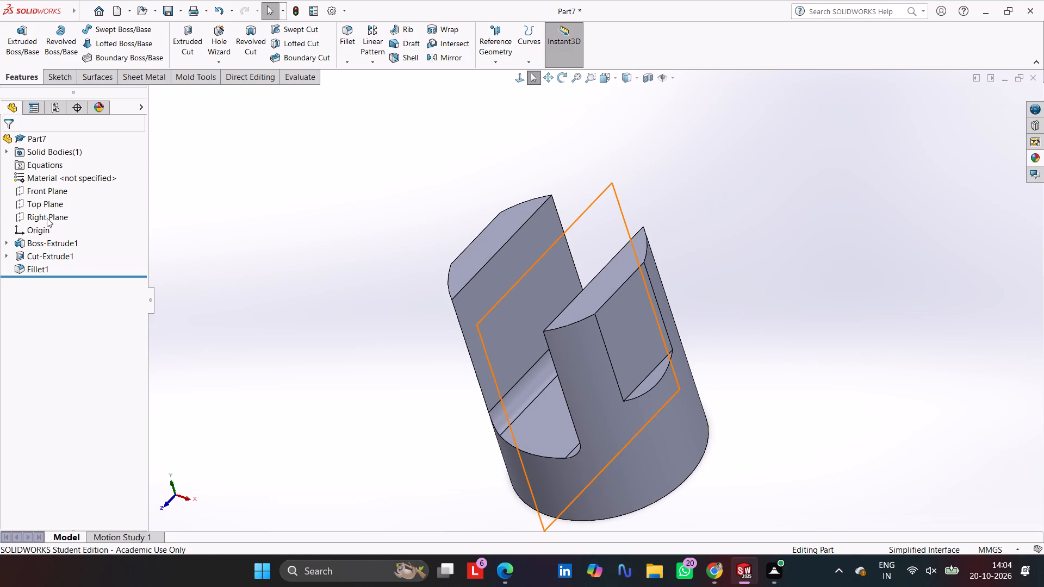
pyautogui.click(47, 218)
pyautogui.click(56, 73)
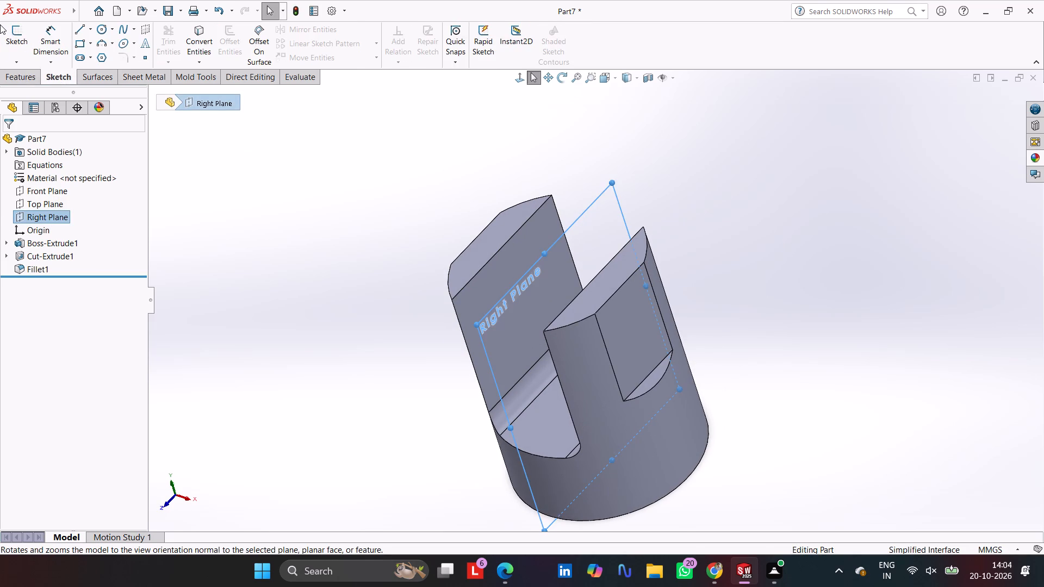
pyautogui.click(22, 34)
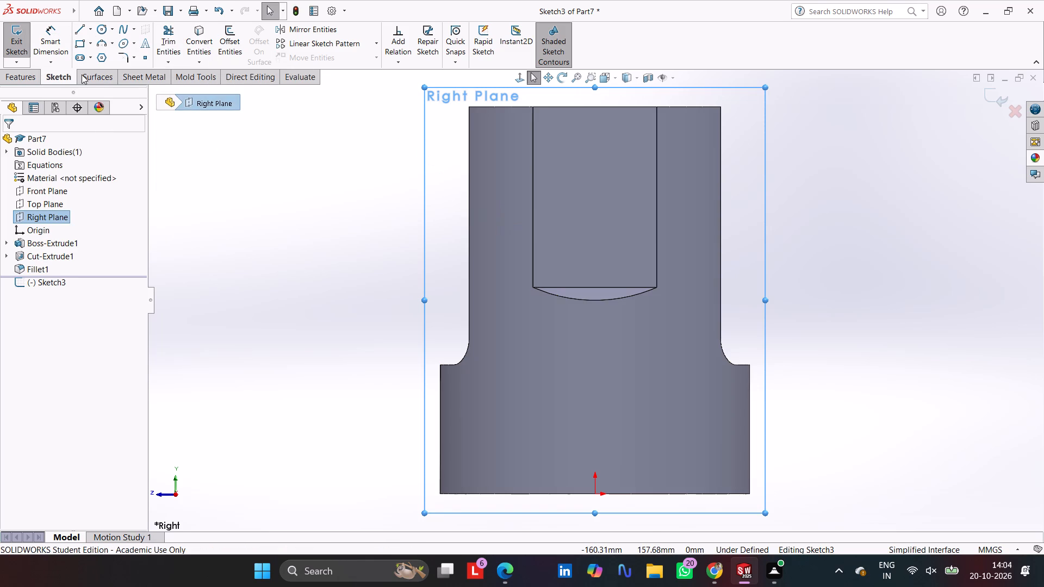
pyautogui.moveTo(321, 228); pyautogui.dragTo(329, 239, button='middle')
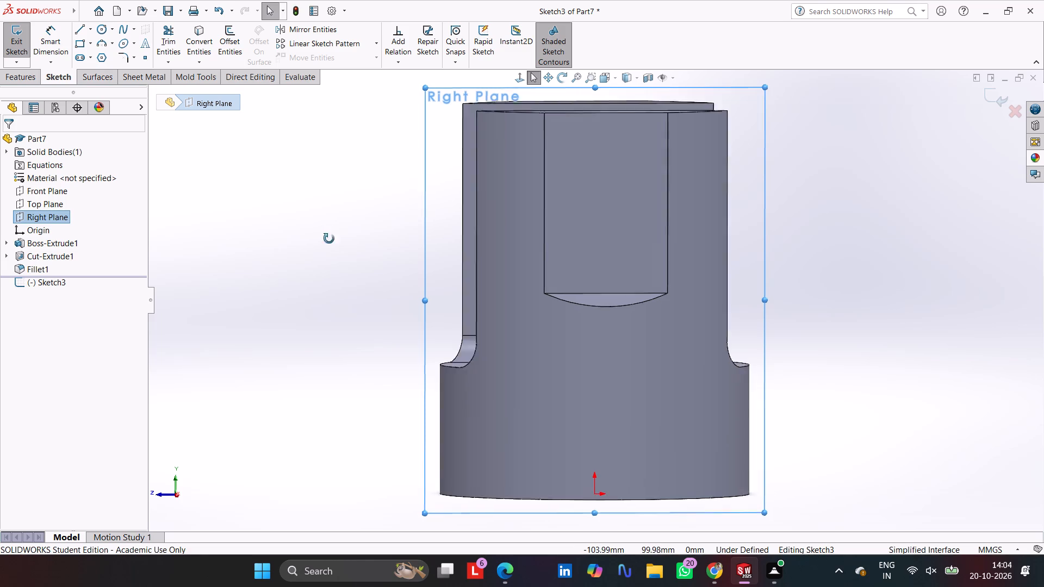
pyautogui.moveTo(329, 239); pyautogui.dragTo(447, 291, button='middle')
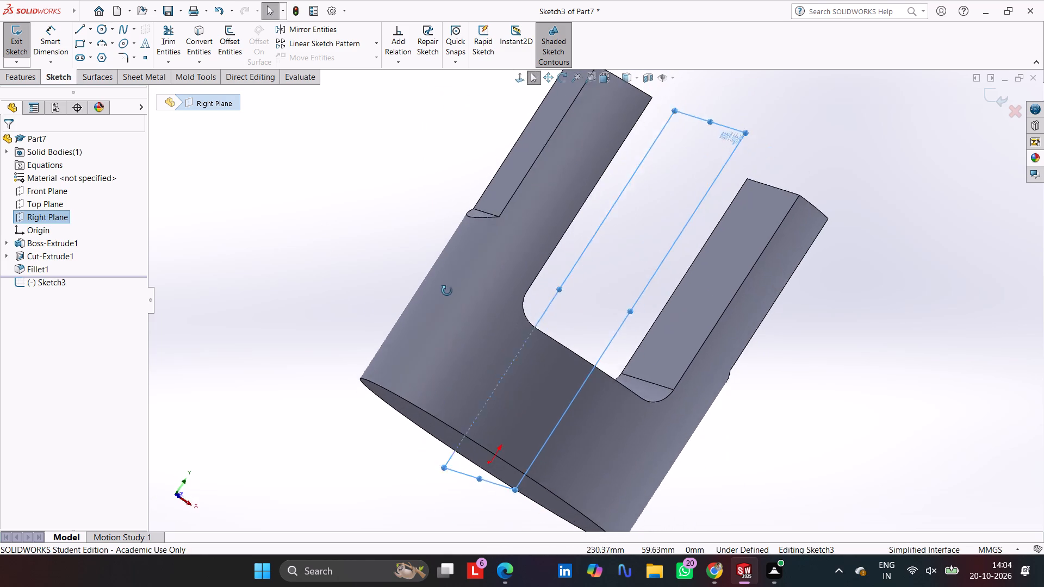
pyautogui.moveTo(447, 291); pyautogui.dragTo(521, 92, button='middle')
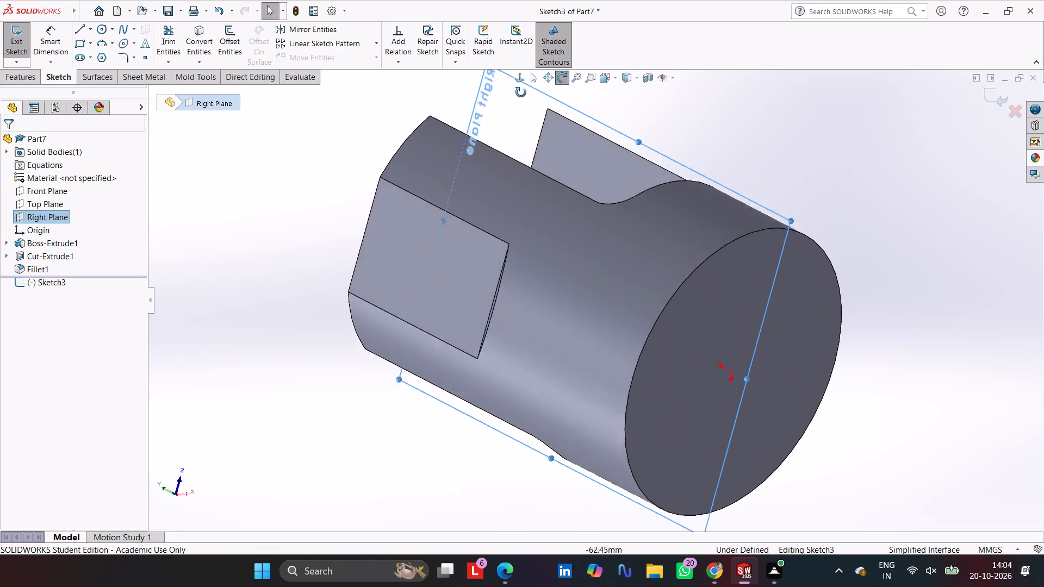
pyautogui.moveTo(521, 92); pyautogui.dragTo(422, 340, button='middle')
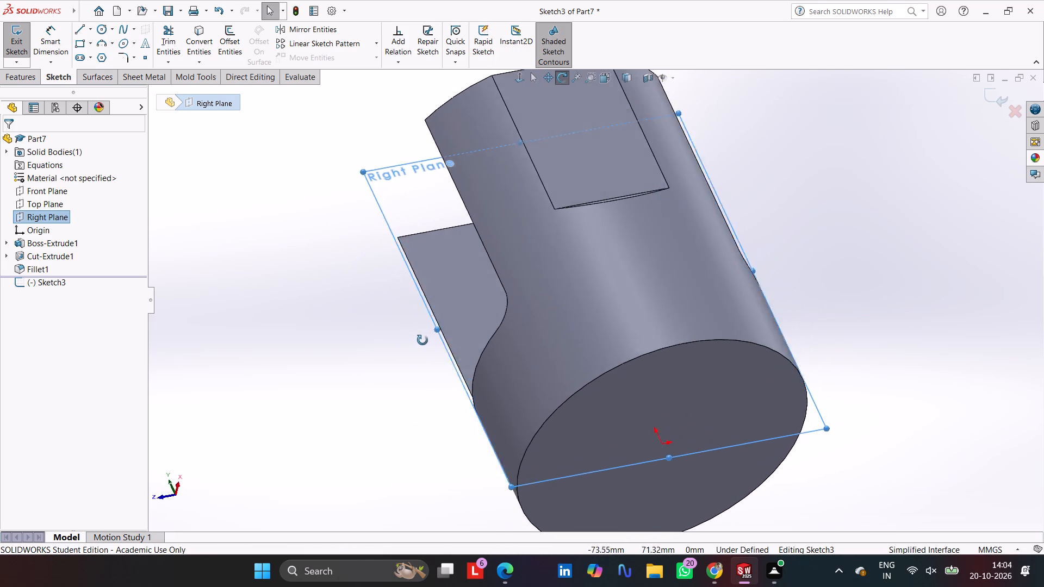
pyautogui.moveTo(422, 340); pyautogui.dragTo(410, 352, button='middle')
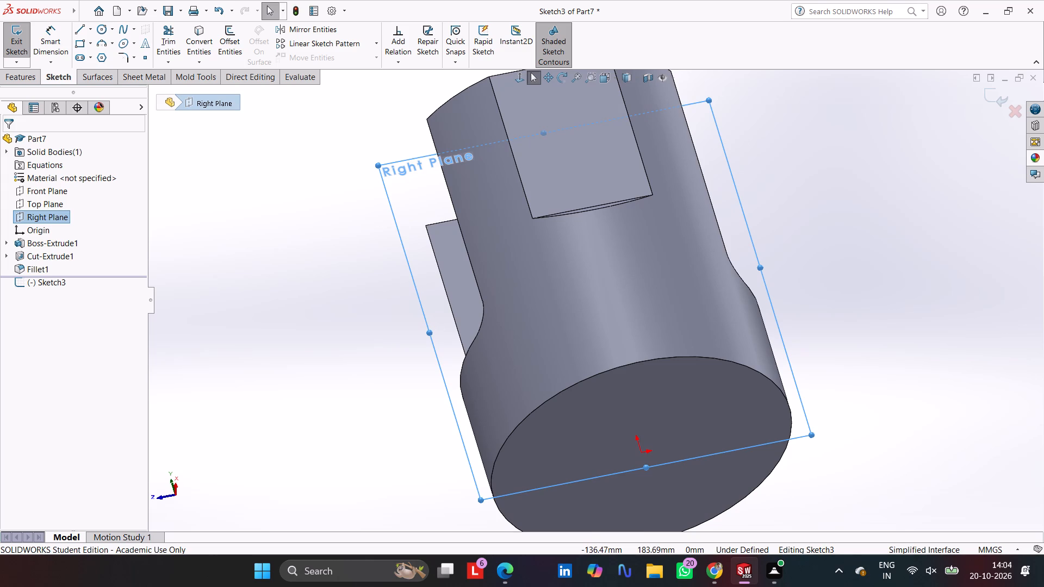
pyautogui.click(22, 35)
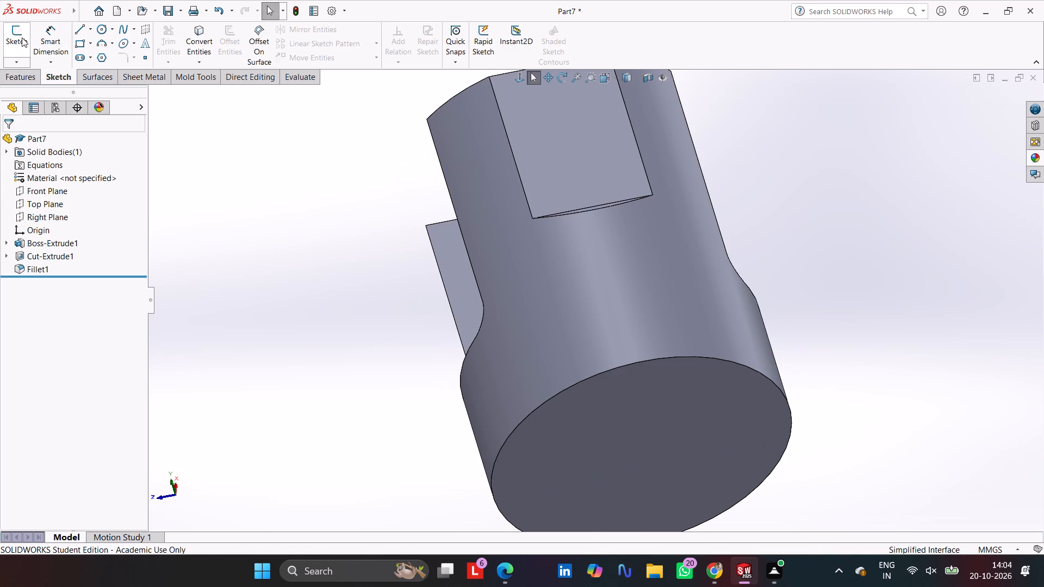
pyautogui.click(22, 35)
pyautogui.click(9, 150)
# On the Right Plane, sketch a closed four-line profile along the cylinder's left side, about 19 mm wide and 132 mm tall, with a 45° sloped bottom.
pyautogui.click(38, 219)
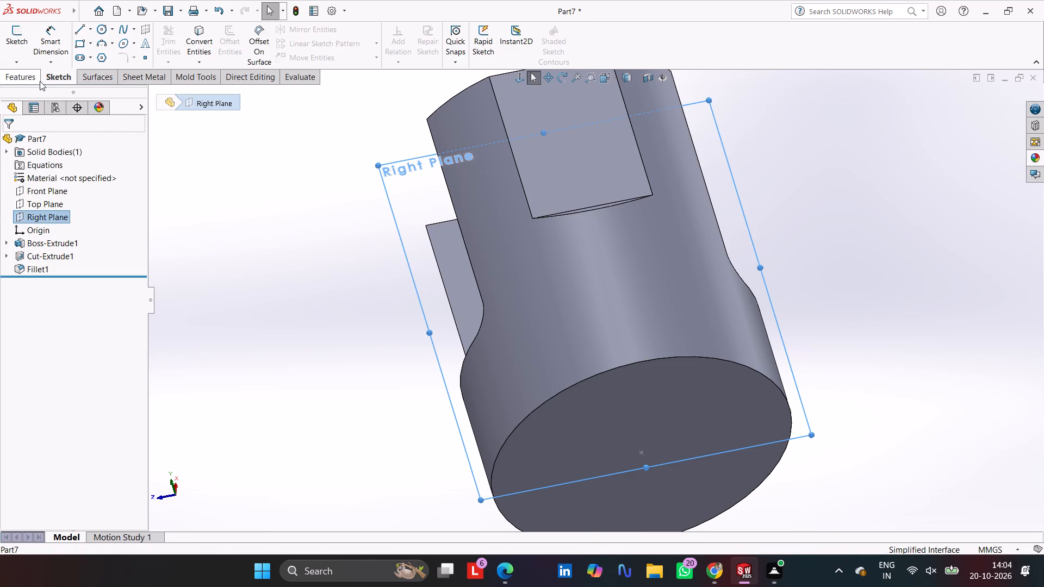
pyautogui.click(22, 35)
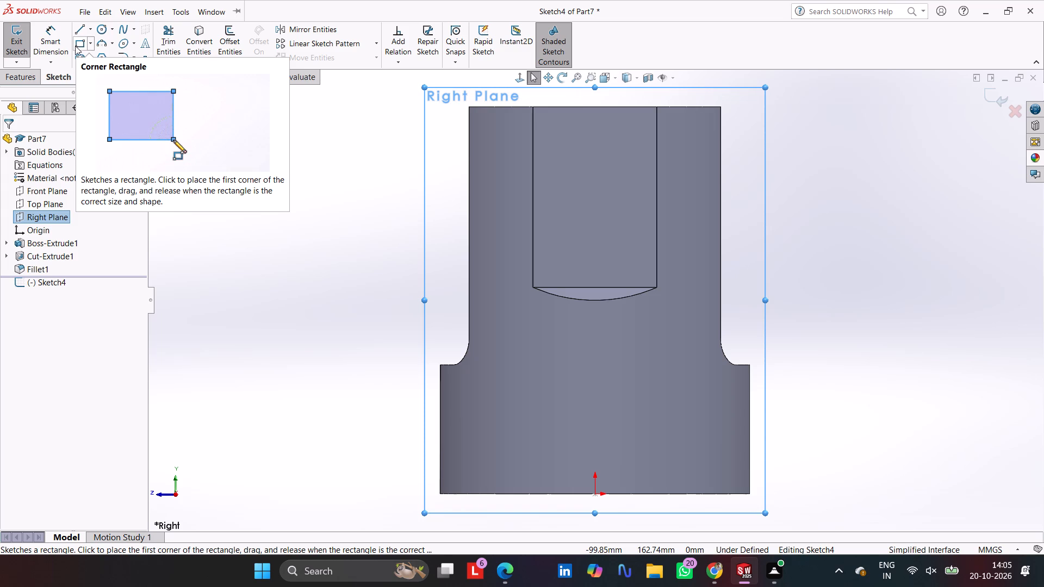
pyautogui.click(79, 30)
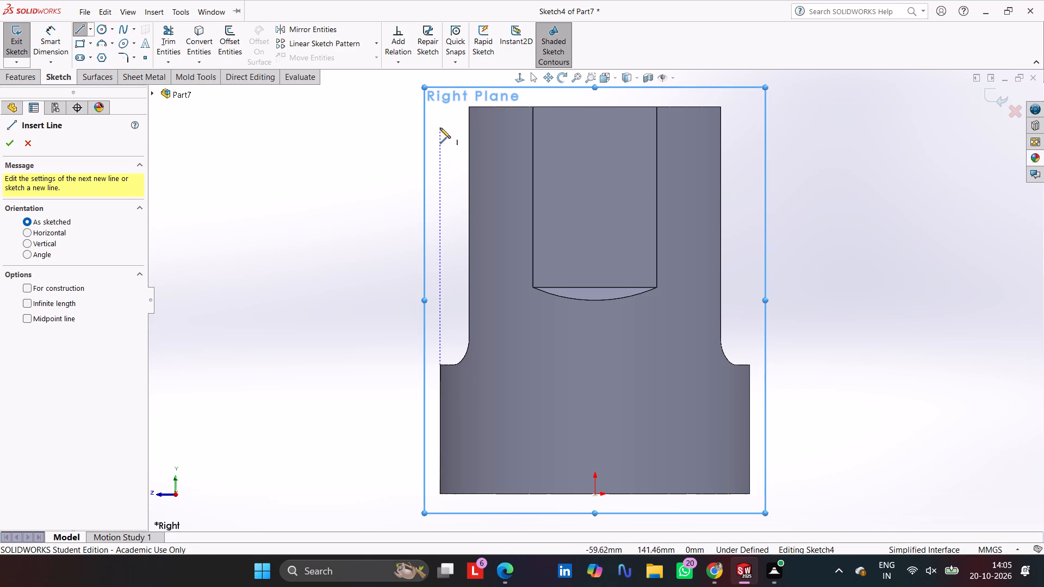
pyautogui.click(438, 106)
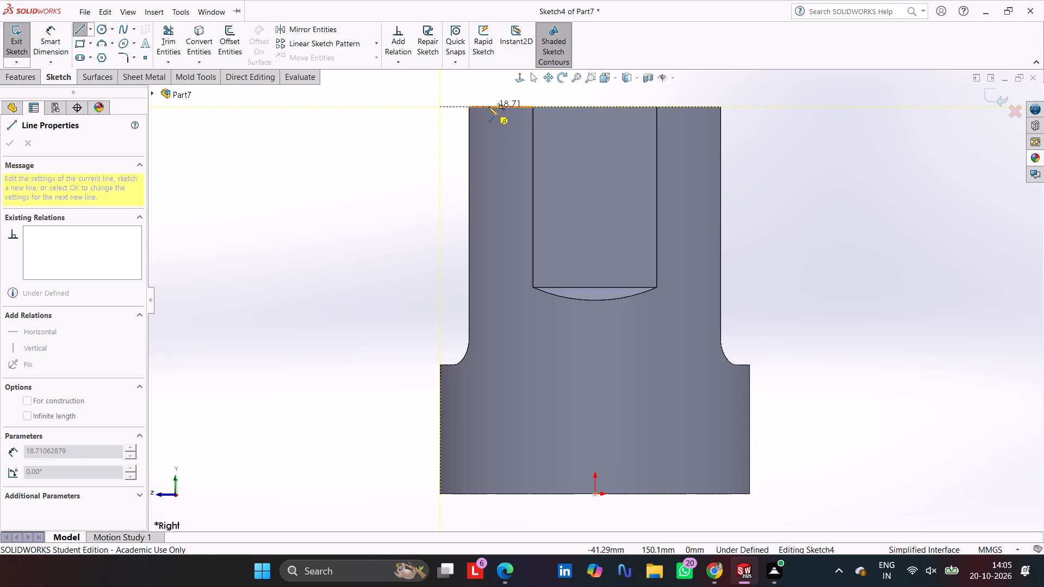
pyautogui.rightClick(488, 107)
pyautogui.click(488, 107)
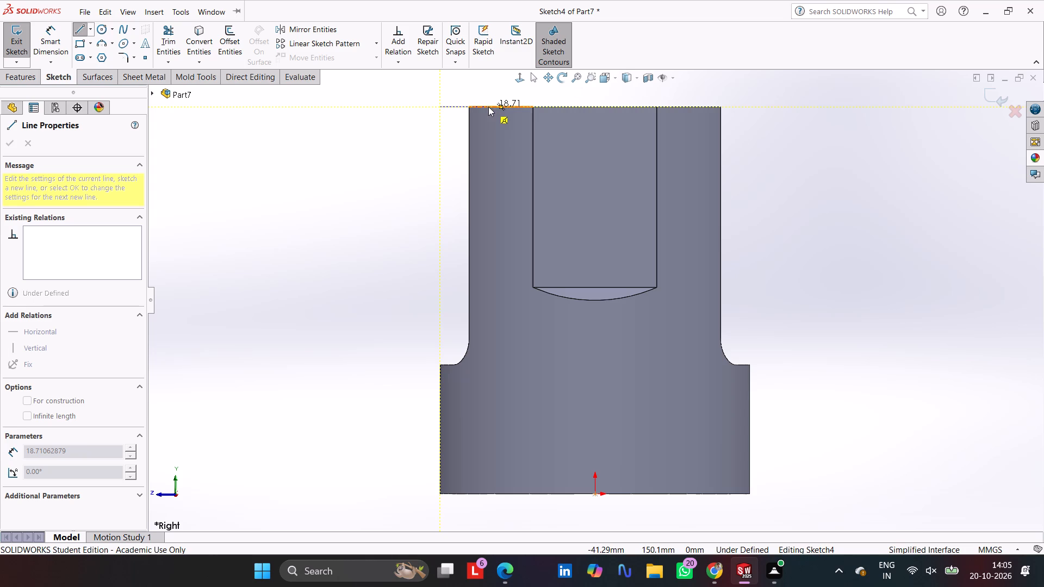
pyautogui.click(488, 107)
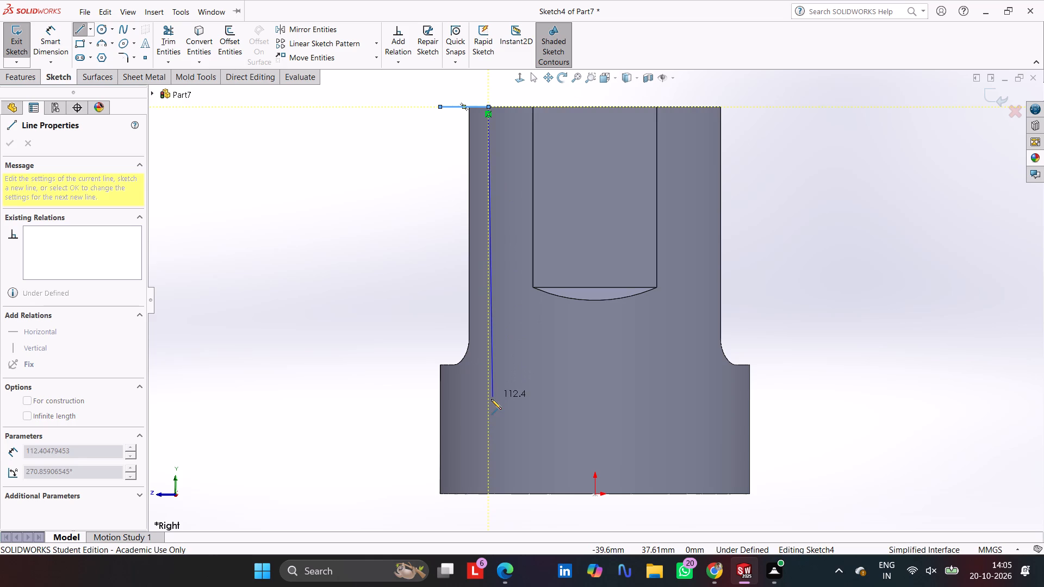
pyautogui.click(490, 399)
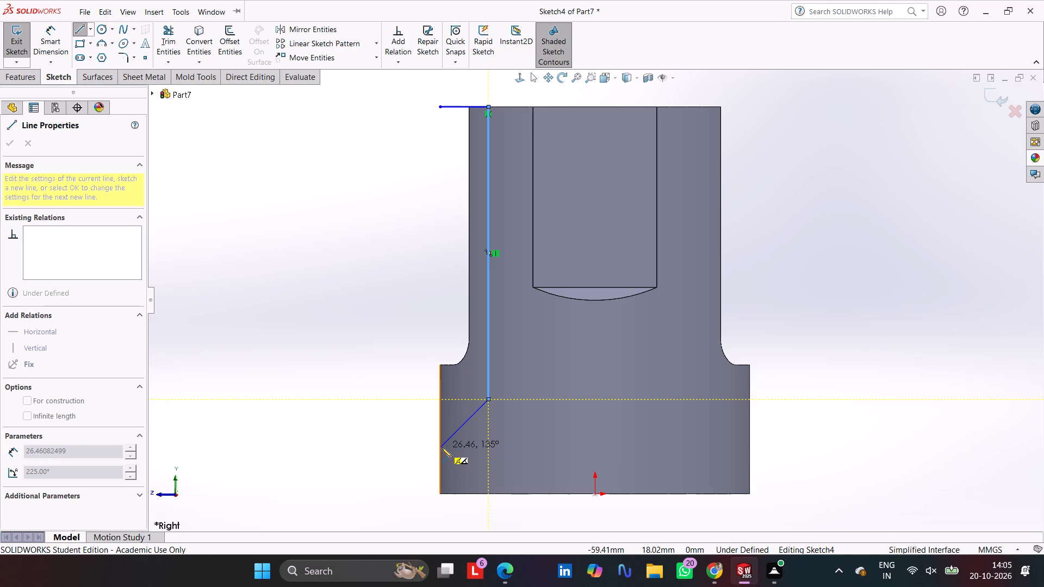
pyautogui.moveTo(442, 447); pyautogui.dragTo(442, 435)
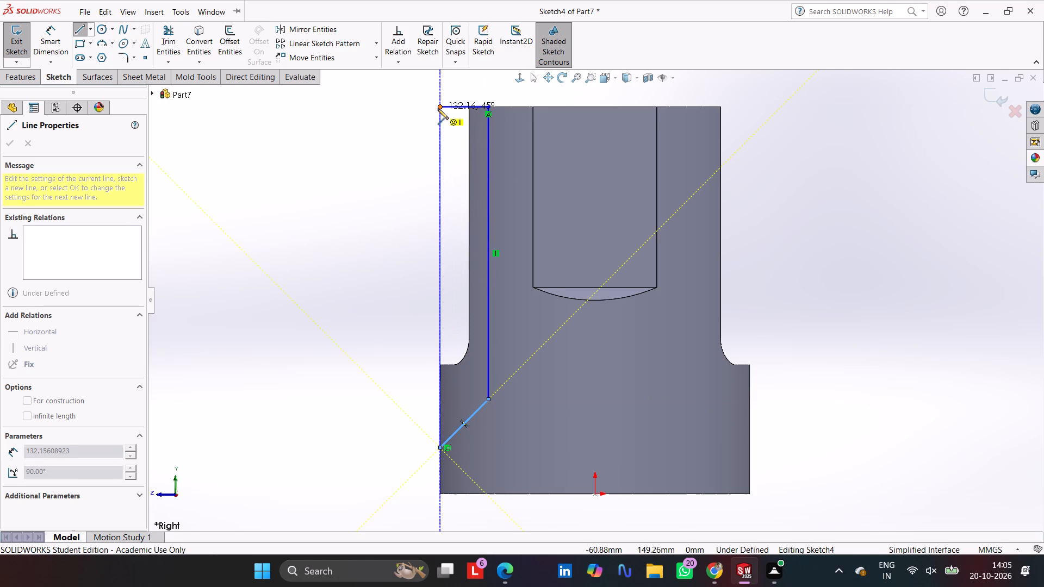
pyautogui.click(440, 108)
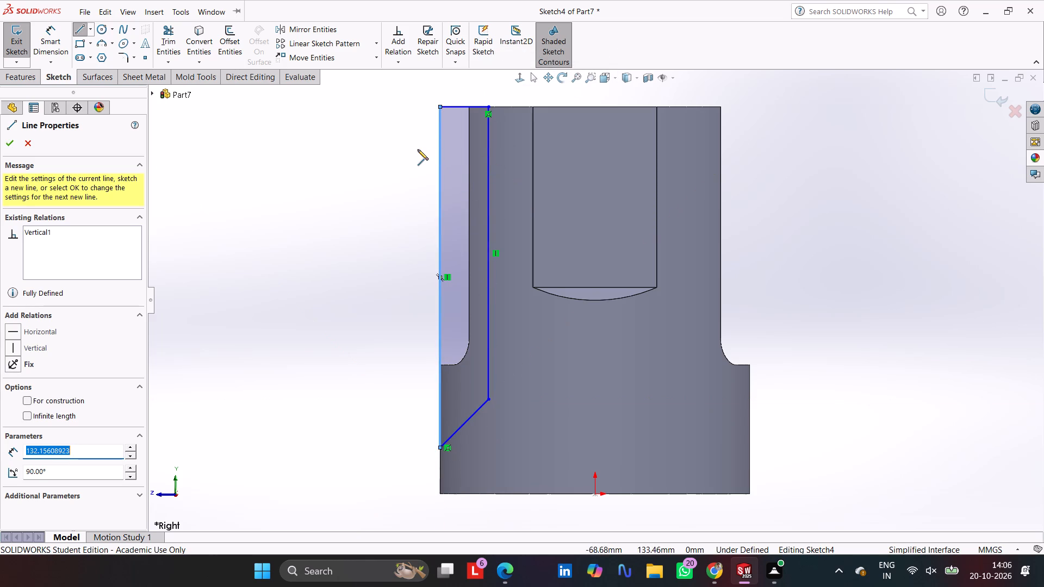
# Dimension the height of the profile's inner lower corner above the origin as 38 mm.
pyautogui.click(54, 33)
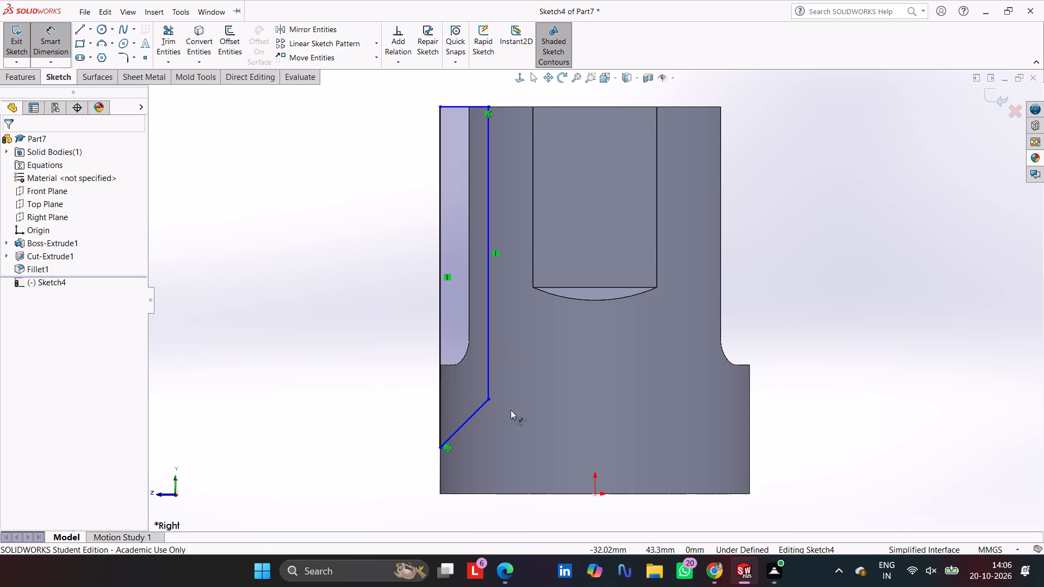
pyautogui.click(488, 399)
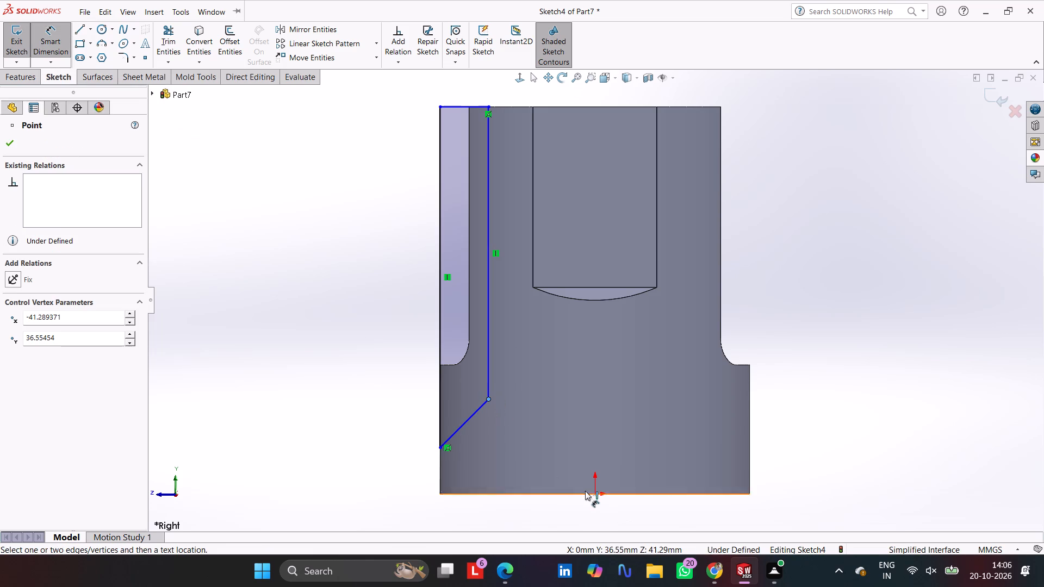
pyautogui.click(596, 494)
pyautogui.click(351, 445)
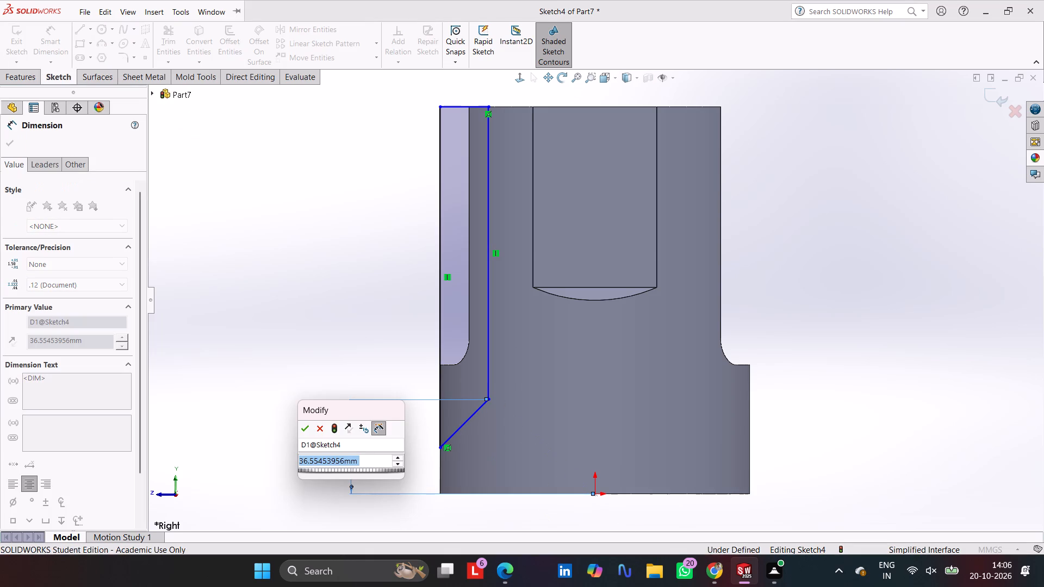
pyautogui.write('38')
pyautogui.press('Return')
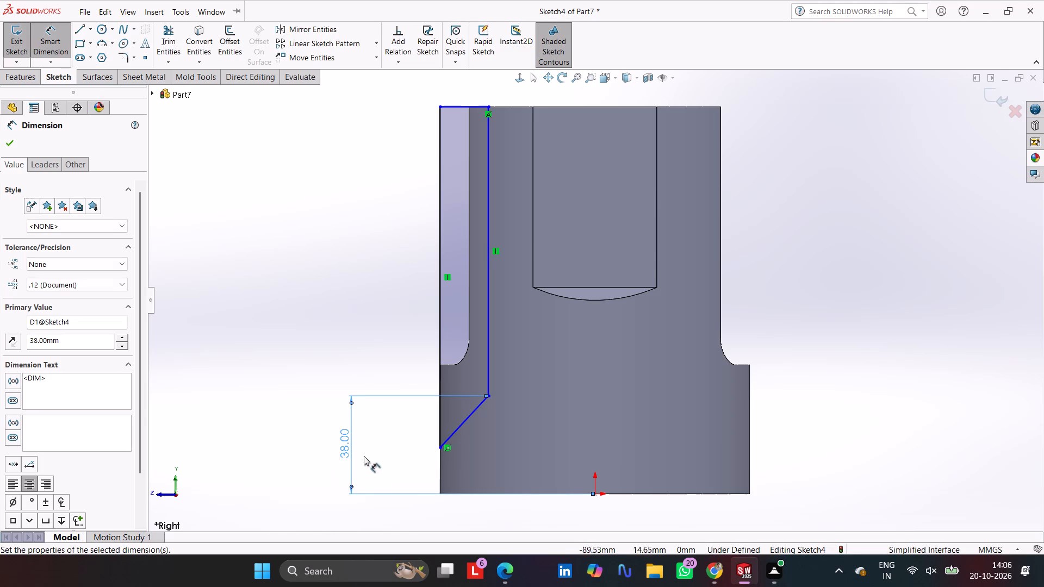
# Dimension the angle between the profile's sloped bottom line and its inner vertical line as 120°.
pyautogui.click(476, 408)
pyautogui.click(487, 373)
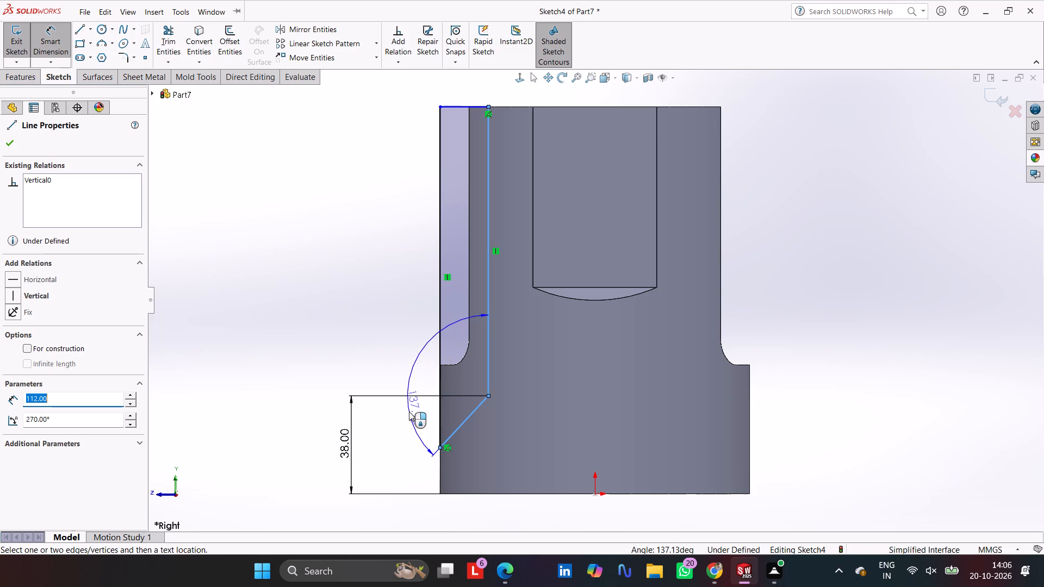
pyautogui.click(407, 376)
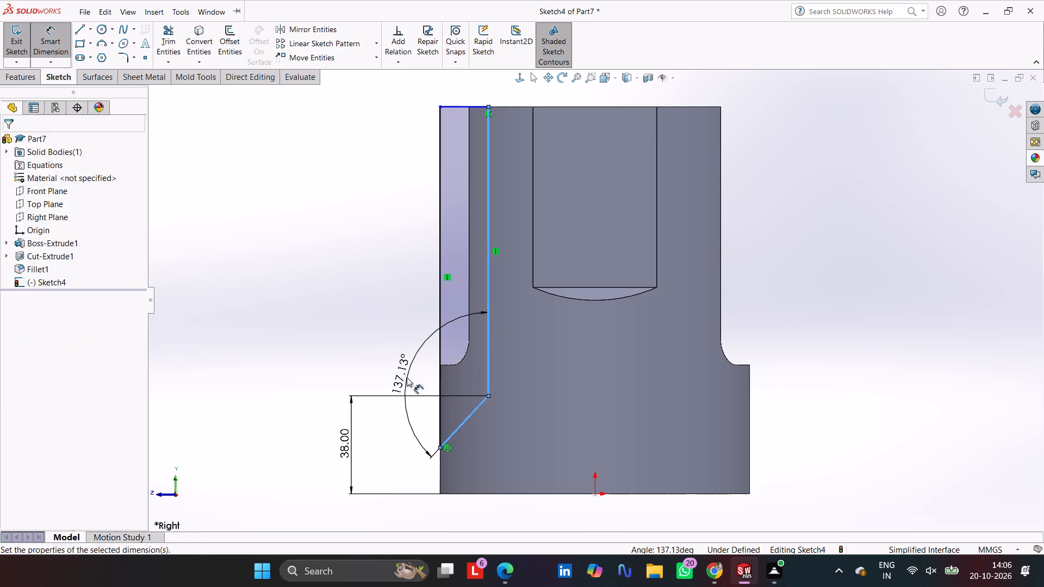
pyautogui.write('90')
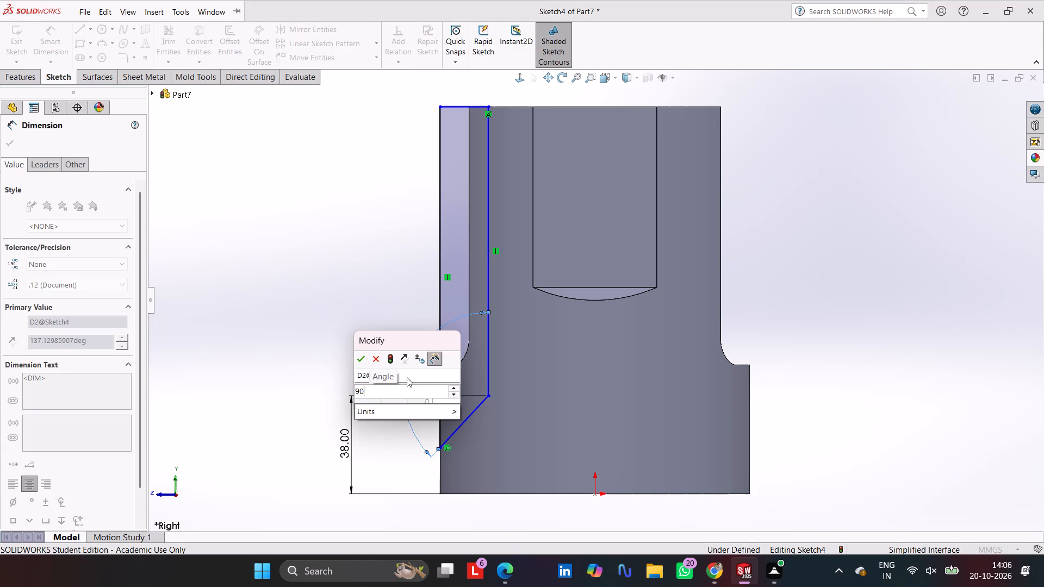
pyautogui.hotkey('shift', '+')
pyautogui.write('30')
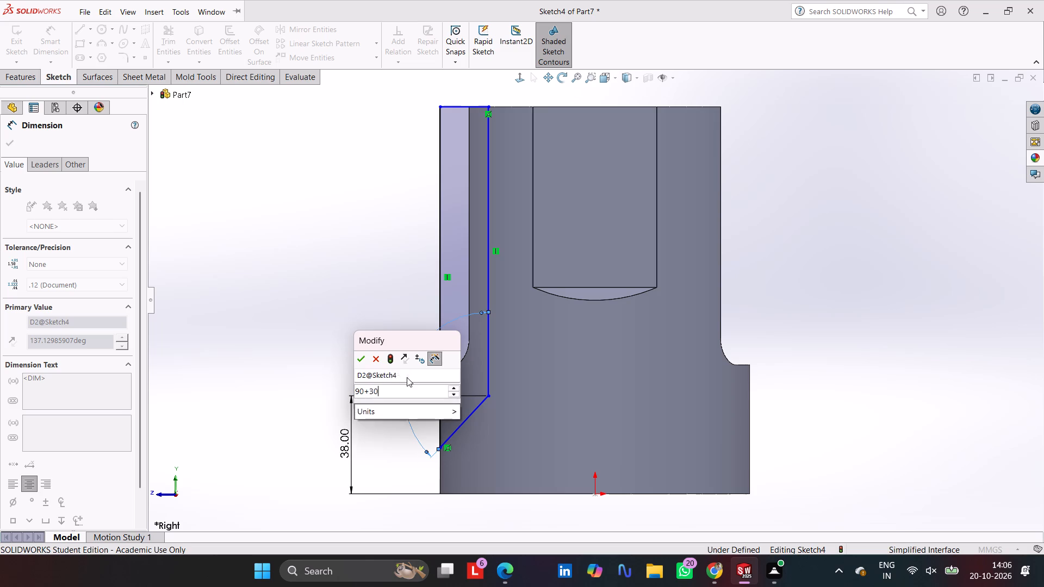
pyautogui.press('Return')
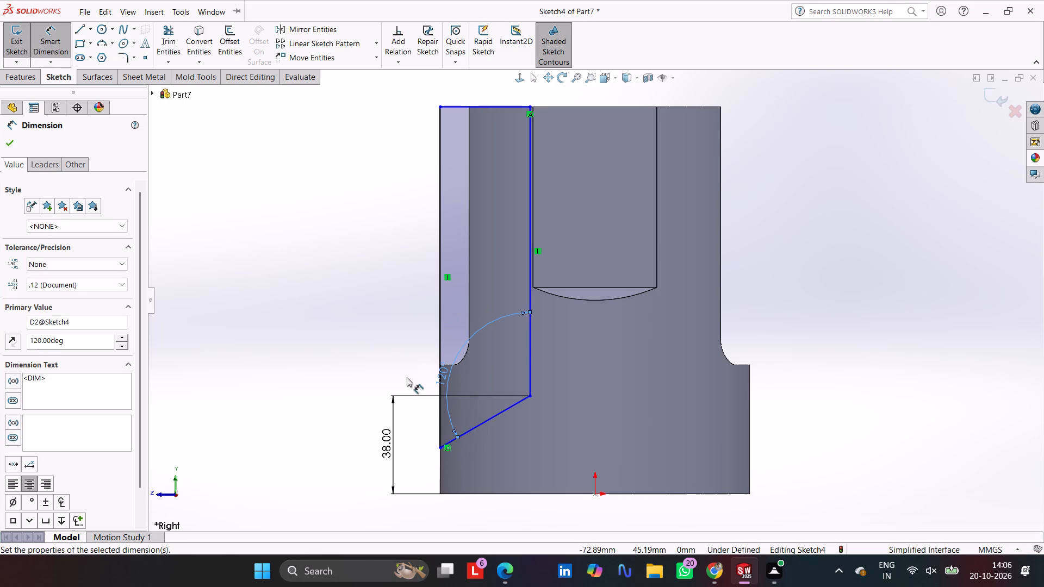
pyautogui.press('Escape')
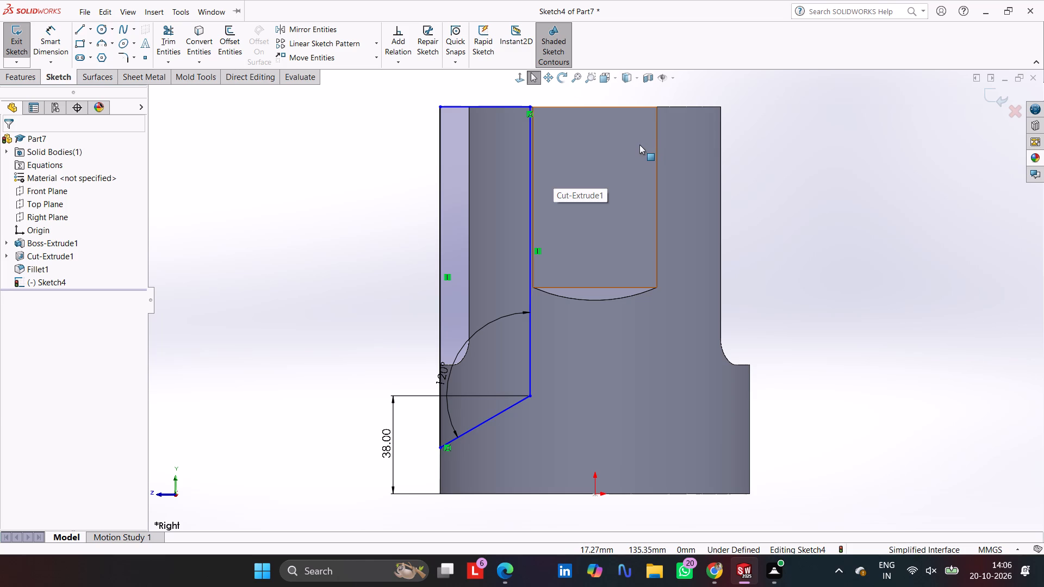
# Dimension the length of the profile's top line as 30 mm.
pyautogui.click(493, 107)
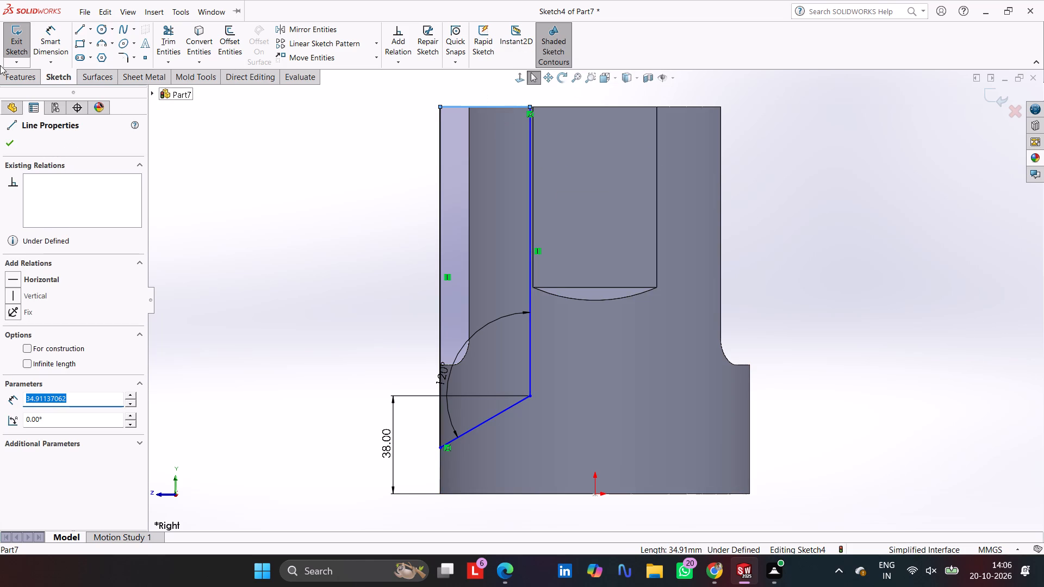
pyautogui.click(37, 37)
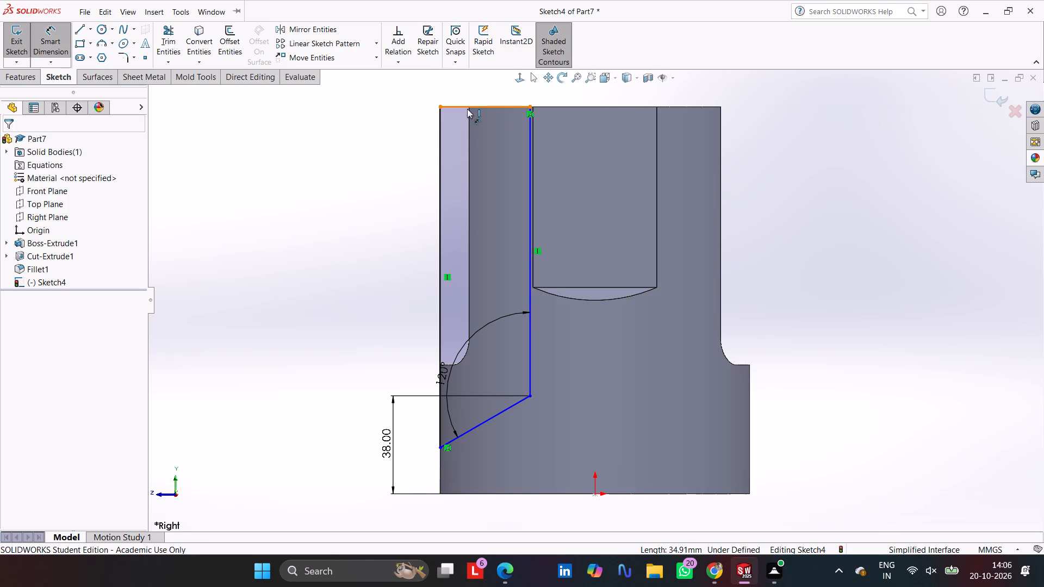
pyautogui.click(467, 109)
pyautogui.click(471, 79)
pyautogui.write('30')
pyautogui.press('Return')
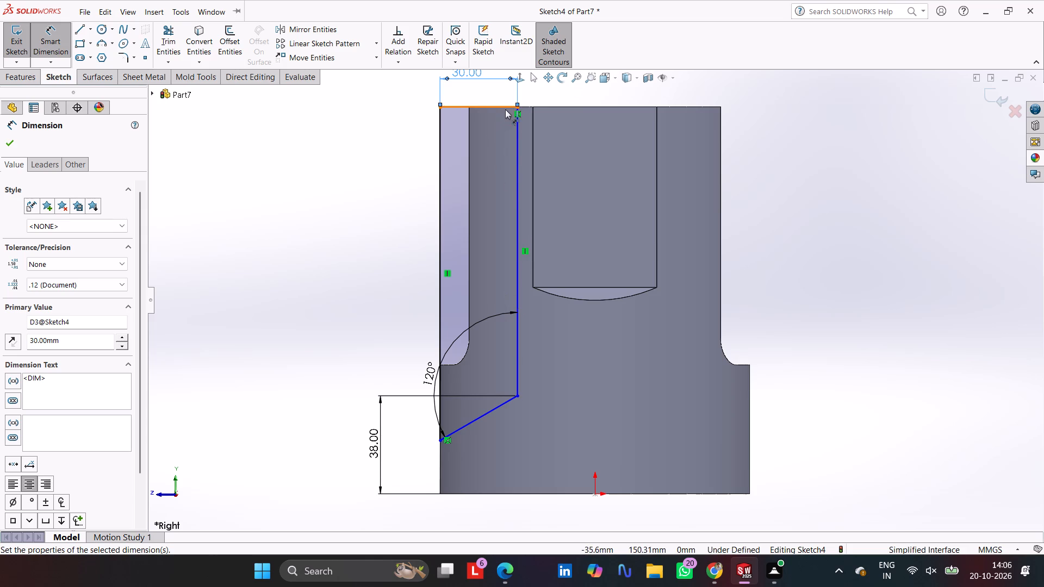
pyautogui.press('Escape')
# Test the profile's freedom at its upper inner corner and make the upper outer corner coincident with the part's top edge.
pyautogui.moveTo(515, 107); pyautogui.dragTo(509, 135)
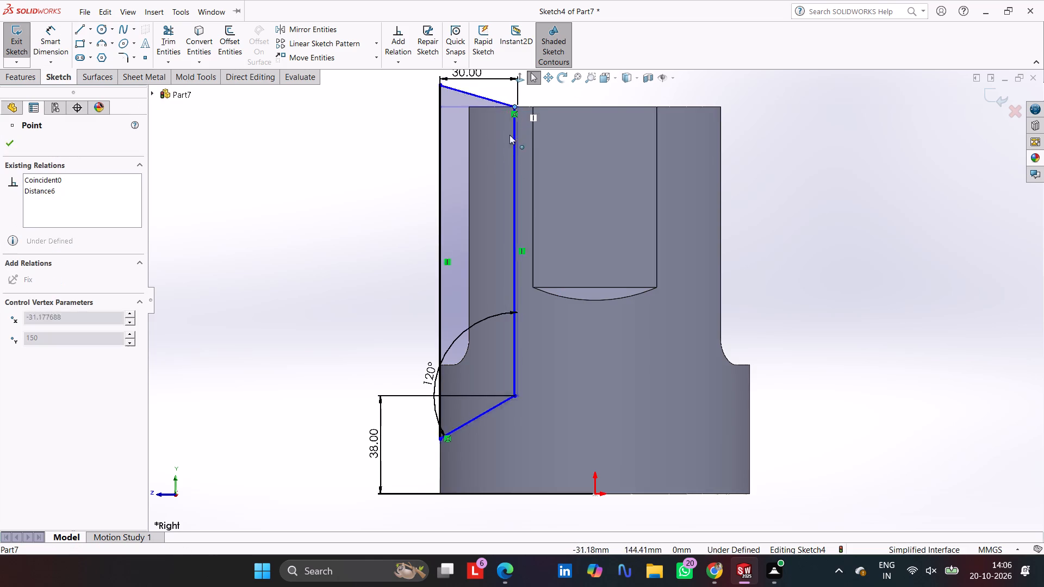
pyautogui.moveTo(509, 135); pyautogui.dragTo(514, 138)
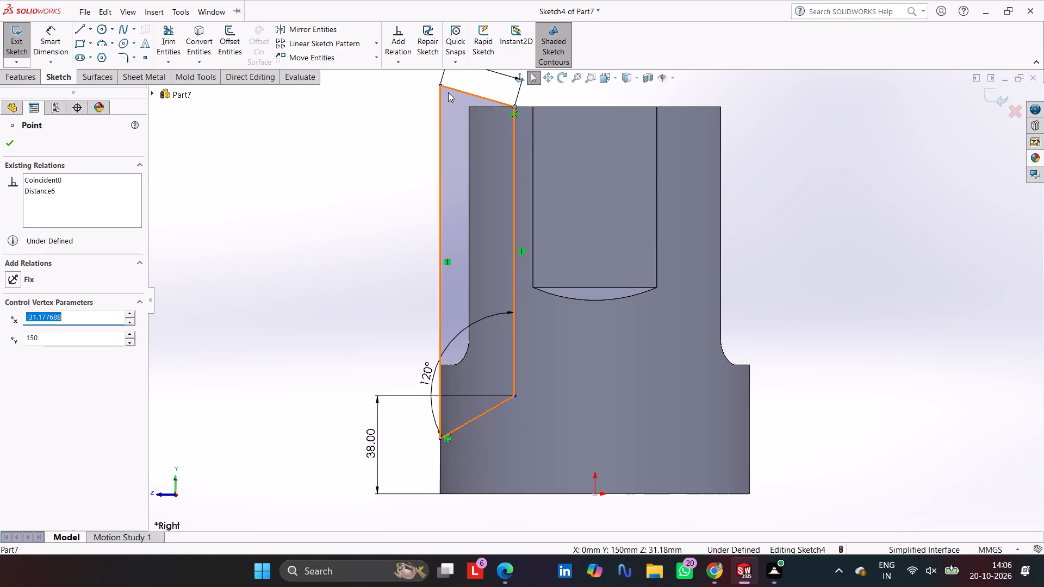
pyautogui.click(439, 85)
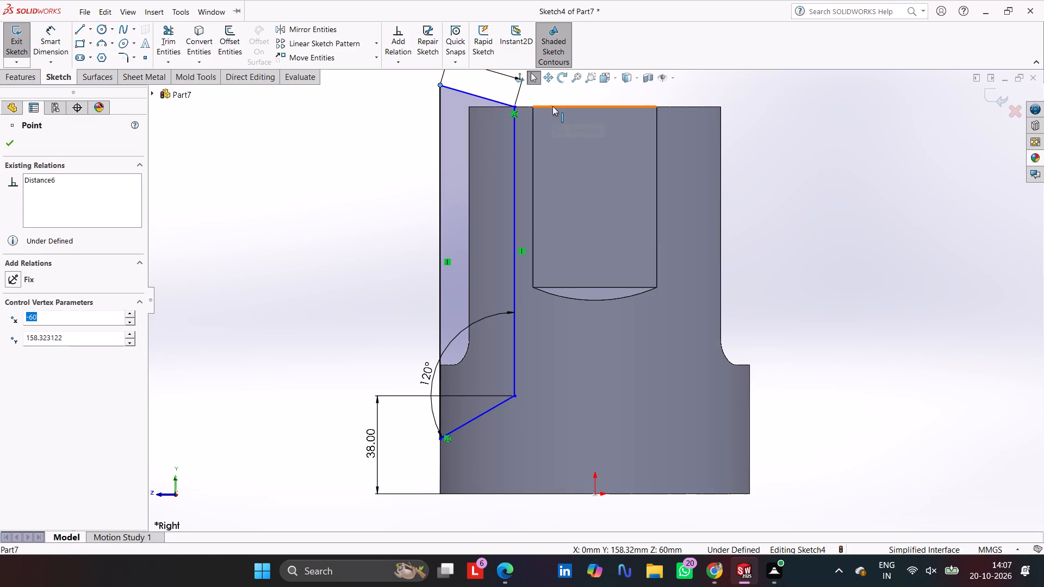
pyautogui.keyDown('ctrl'); pyautogui.click(552, 106); pyautogui.keyUp('ctrl')
pyautogui.click(40, 351)
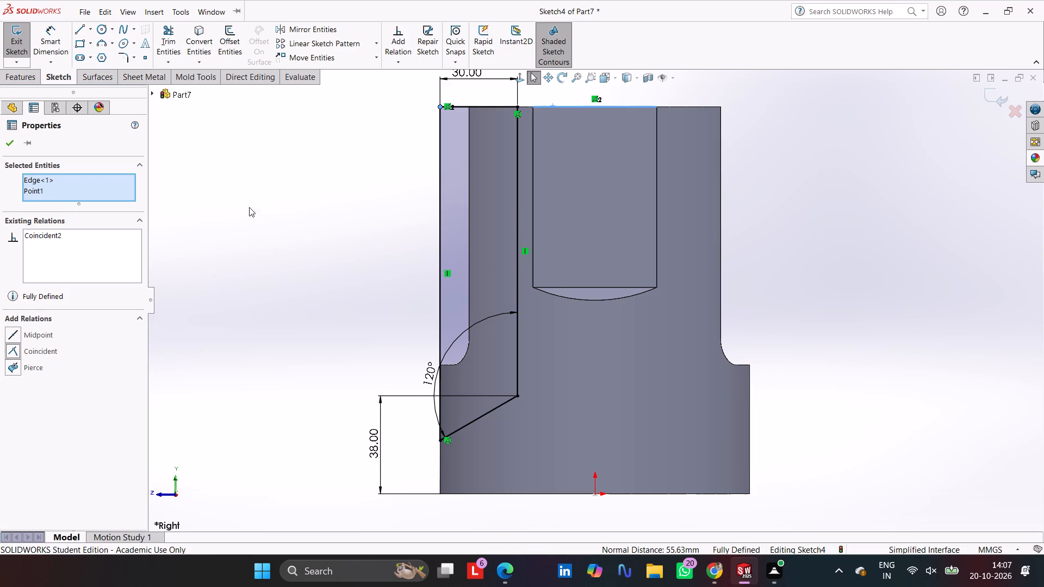
pyautogui.click(265, 186)
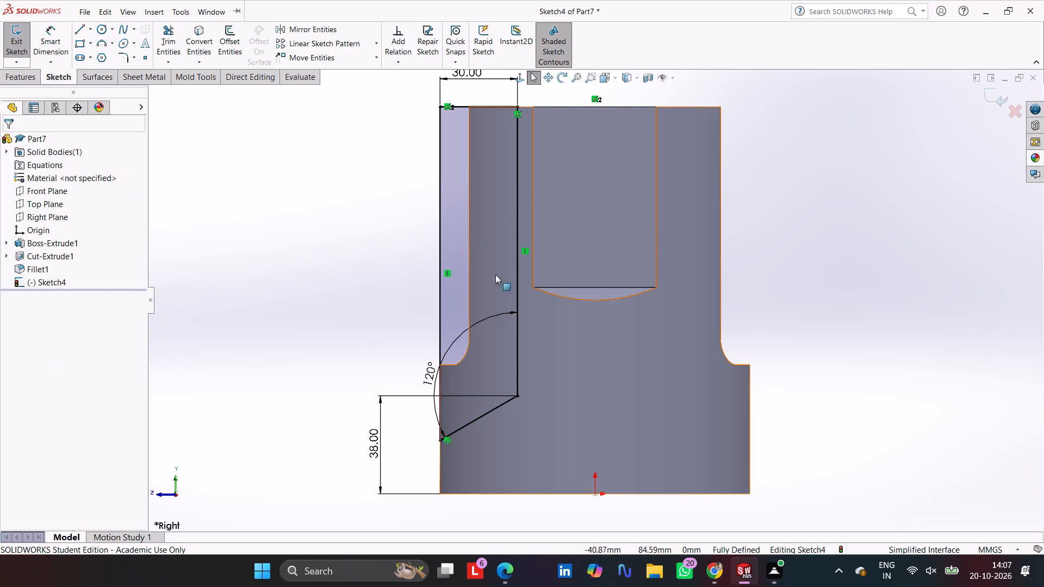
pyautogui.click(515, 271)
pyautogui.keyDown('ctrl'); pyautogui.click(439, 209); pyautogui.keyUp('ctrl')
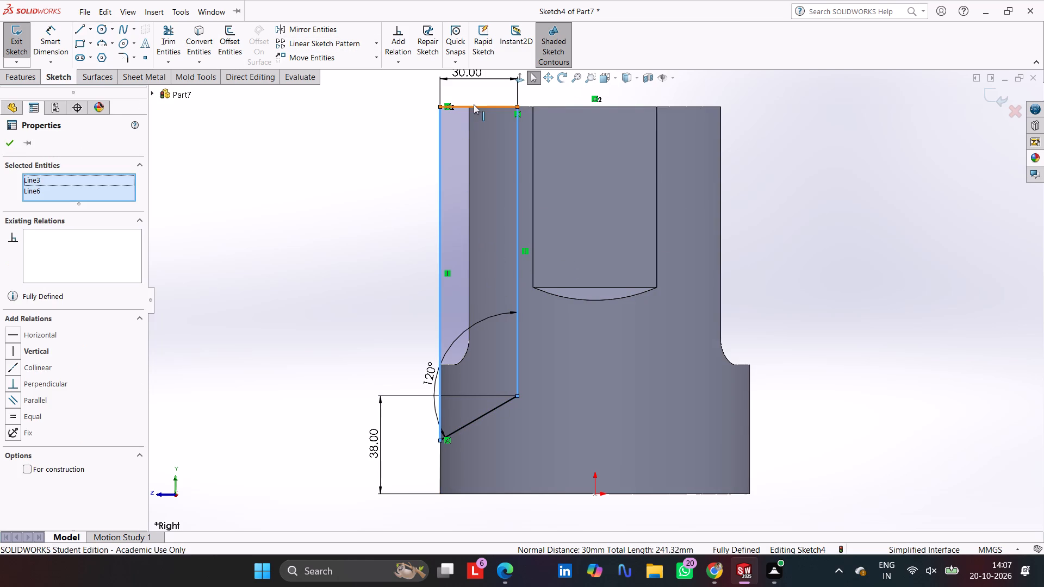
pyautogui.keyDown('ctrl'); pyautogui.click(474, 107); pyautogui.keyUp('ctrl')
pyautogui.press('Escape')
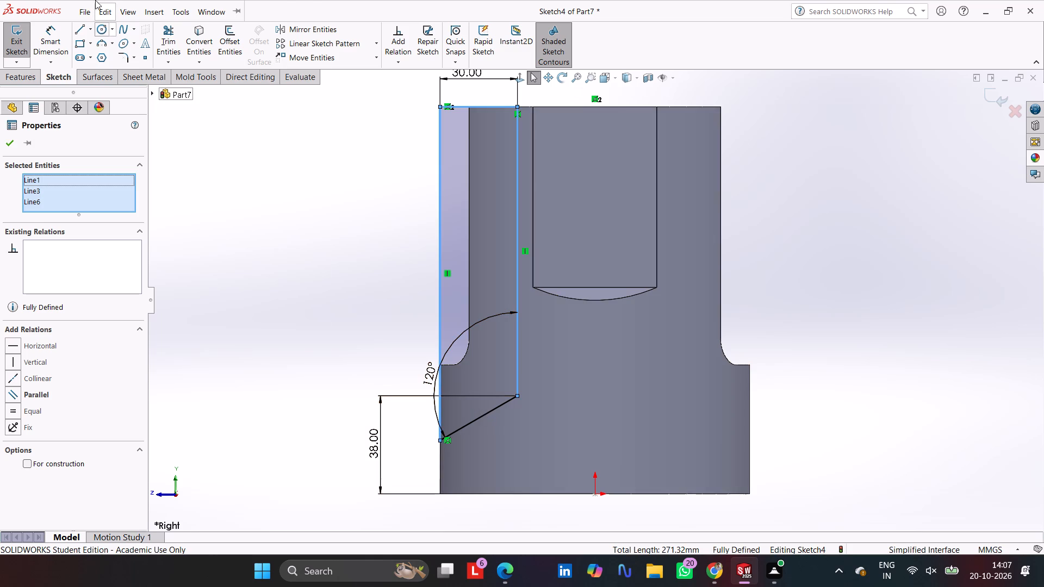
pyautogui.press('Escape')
# Sketch a vertical, infinite-length construction line through the origin.
pyautogui.click(80, 29)
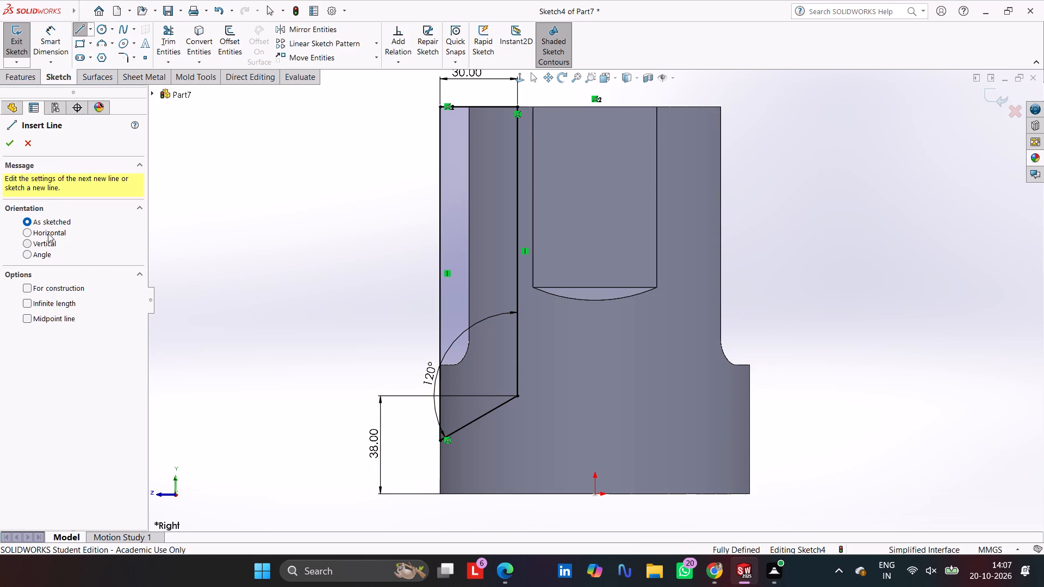
pyautogui.click(46, 241)
pyautogui.click(71, 307)
pyautogui.click(71, 291)
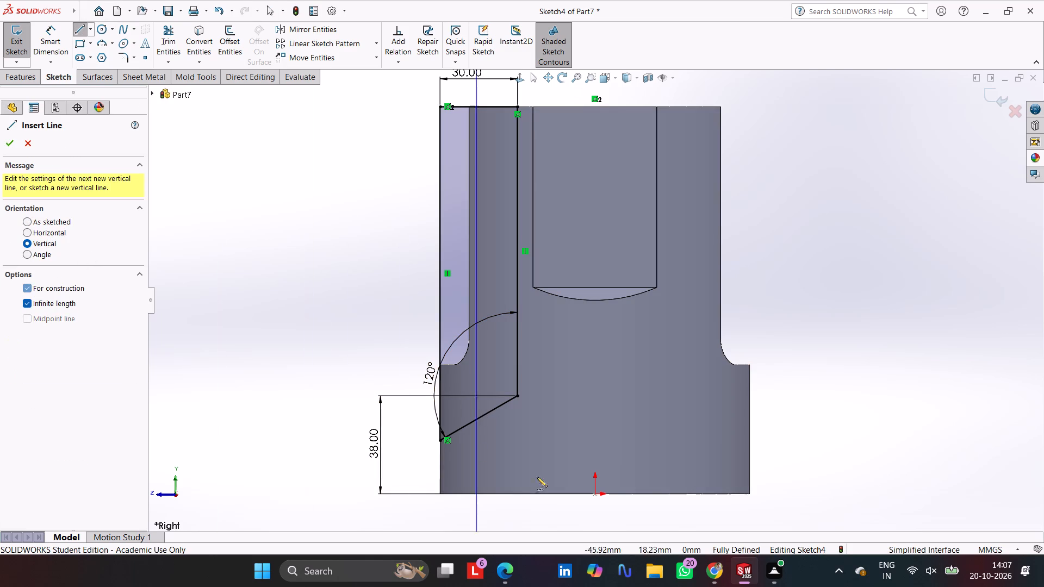
pyautogui.click(596, 492)
pyautogui.press('Escape')
pyautogui.press('Escape')
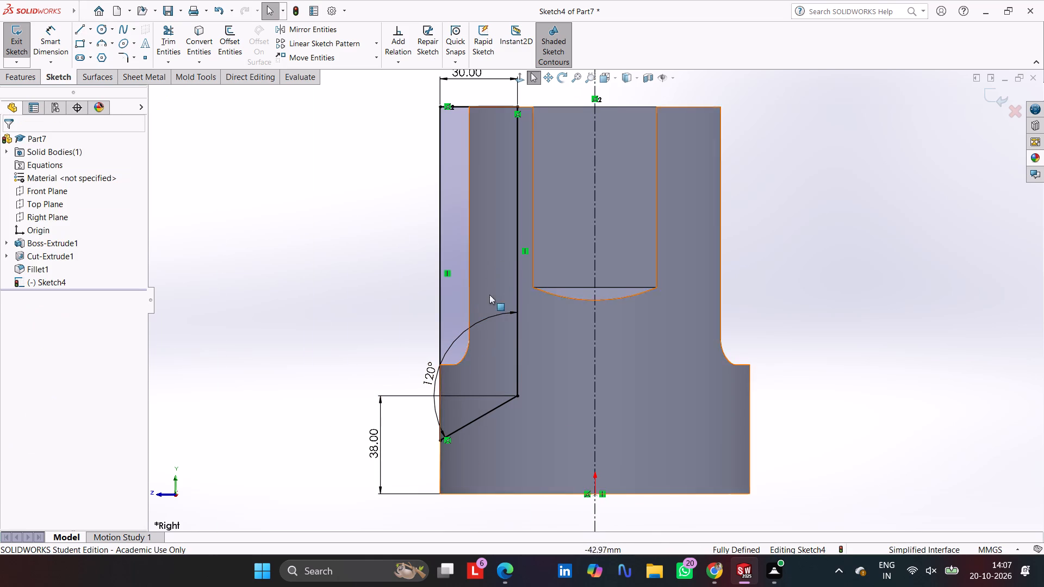
# Mirror the profile's four lines about the vertical construction line, keeping the original as a copy.
pyautogui.click(498, 402)
pyautogui.press('`')
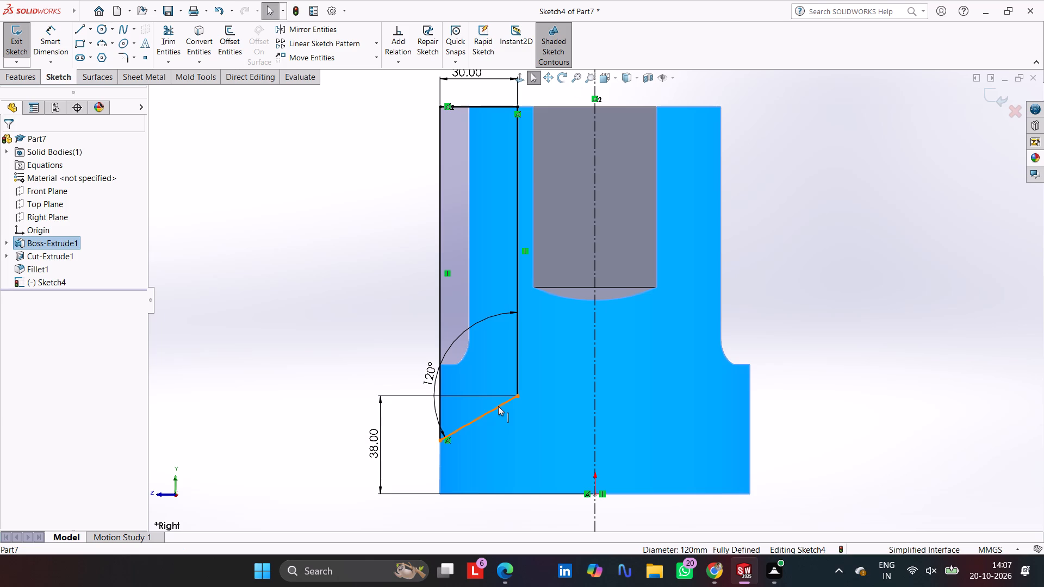
pyautogui.click(498, 406)
pyautogui.keyDown('ctrl'); pyautogui.click(517, 350); pyautogui.keyUp('ctrl')
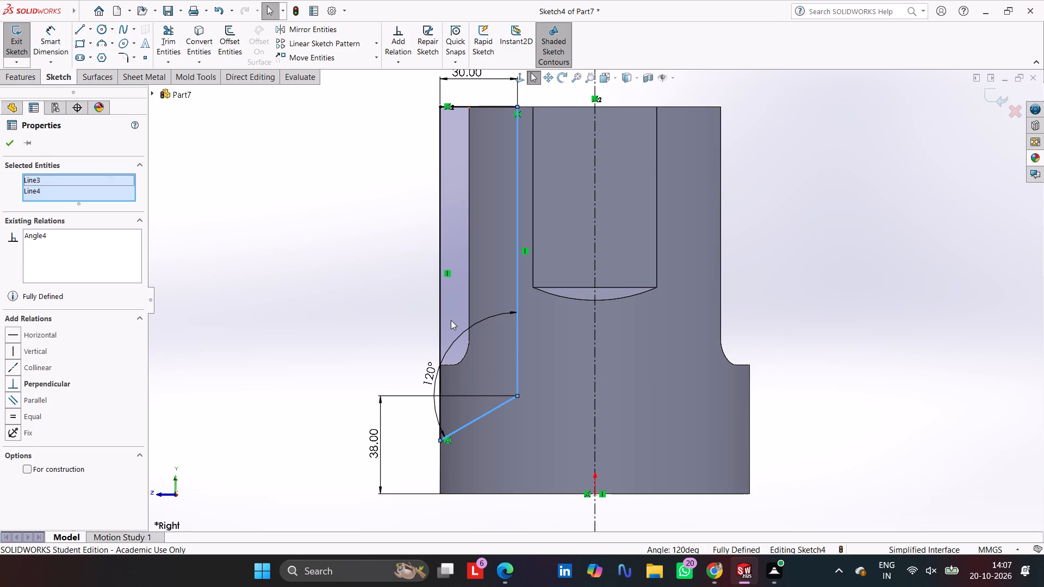
pyautogui.keyDown('ctrl'); pyautogui.click(439, 316); pyautogui.keyUp('ctrl')
pyautogui.keyDown('ctrl'); pyautogui.click(486, 107); pyautogui.keyUp('ctrl')
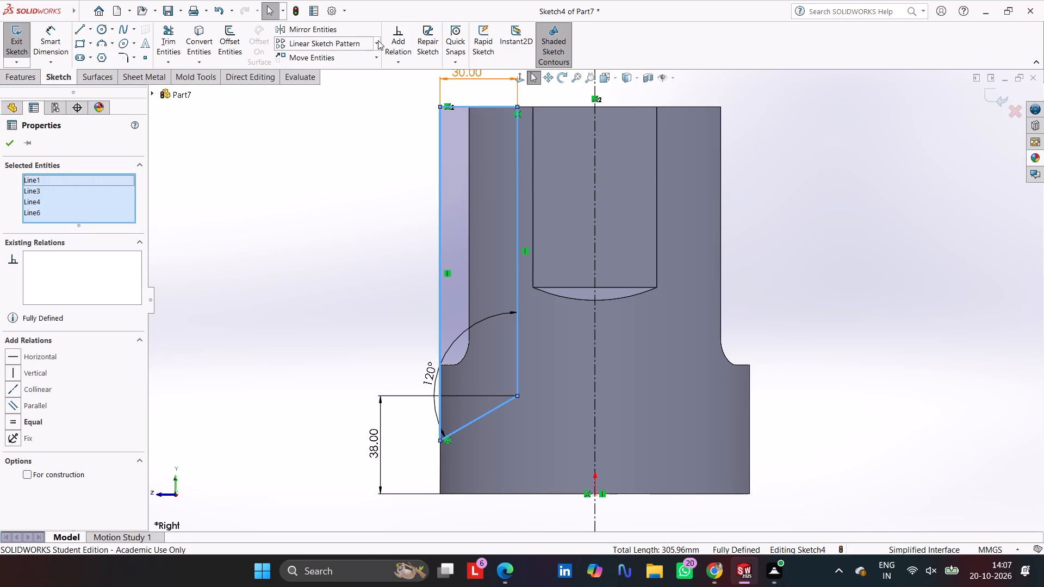
pyautogui.click(345, 28)
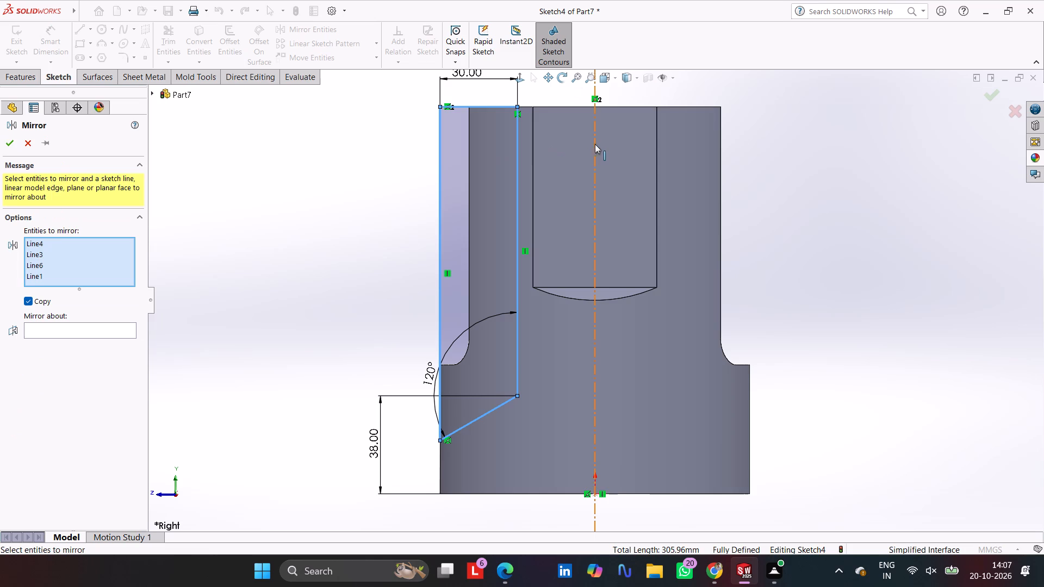
pyautogui.click(122, 328)
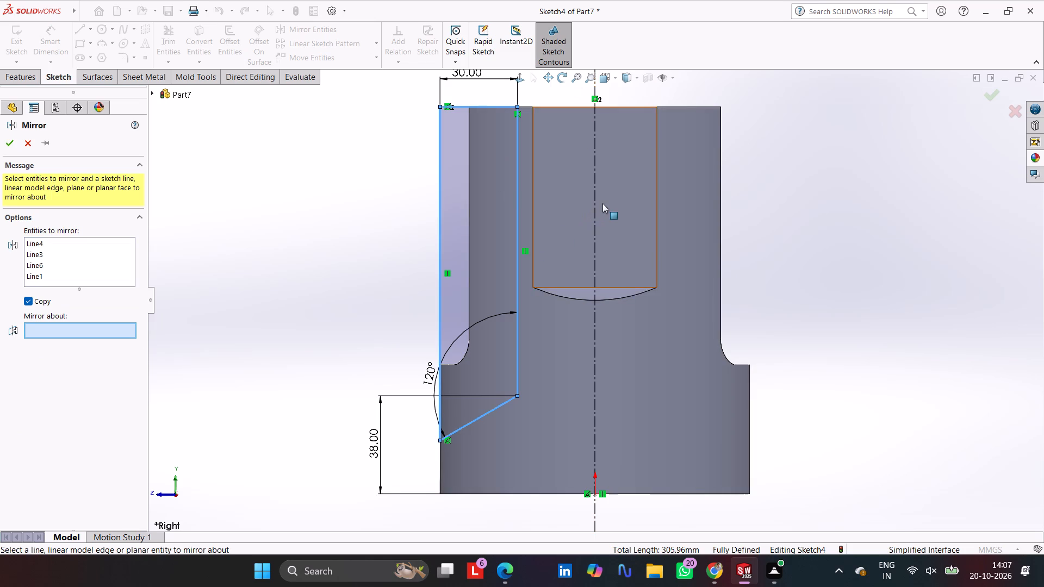
pyautogui.click(593, 208)
pyautogui.press('Return')
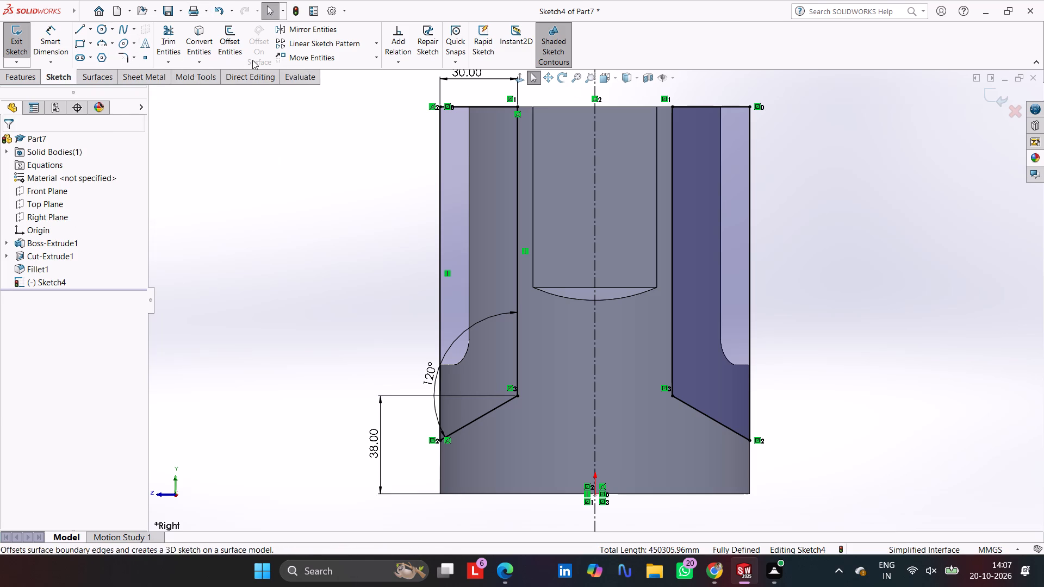
# Sketch a horizontal line on the part's top edge crossing the centreline and dimension its length as 25 mm.
pyautogui.click(80, 28)
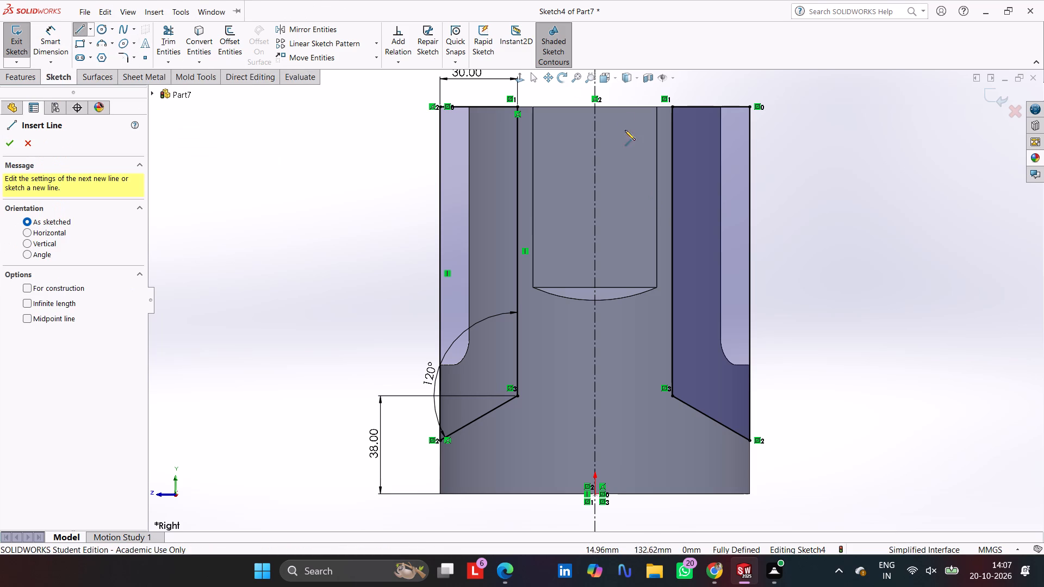
pyautogui.click(632, 107)
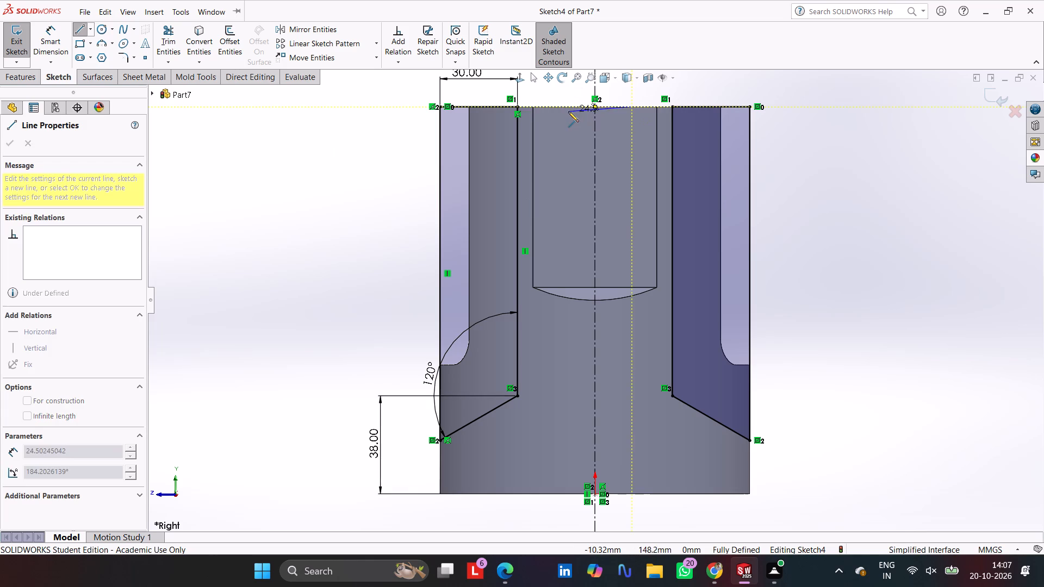
pyautogui.click(558, 107)
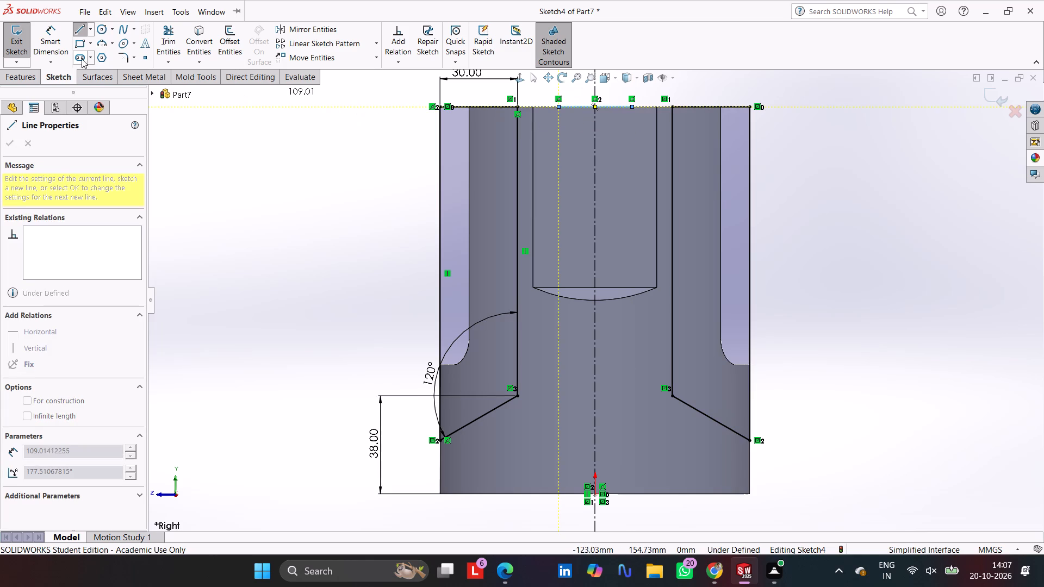
pyautogui.click(60, 35)
pyautogui.click(575, 106)
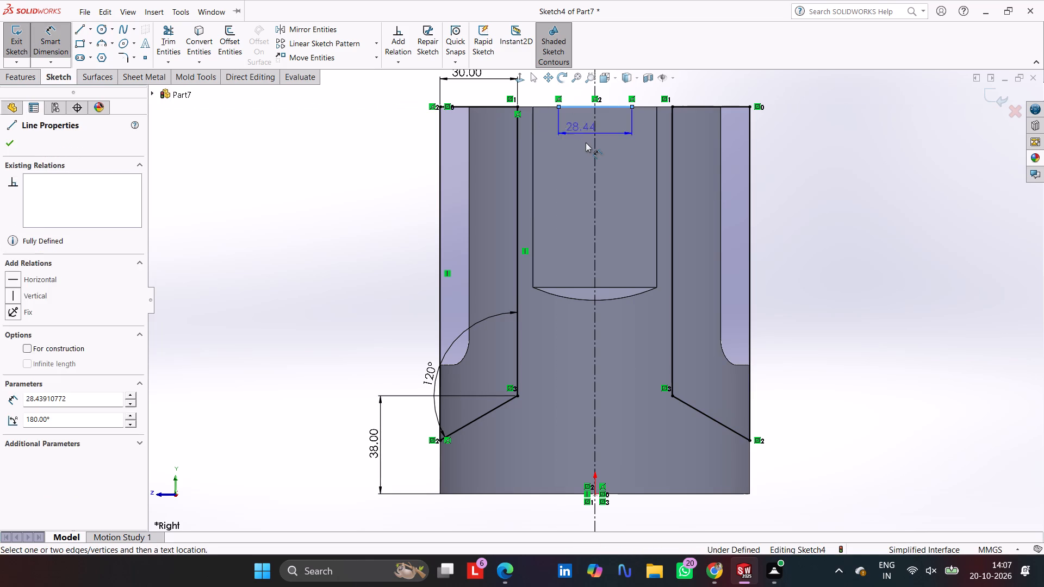
pyautogui.click(587, 147)
pyautogui.write('25')
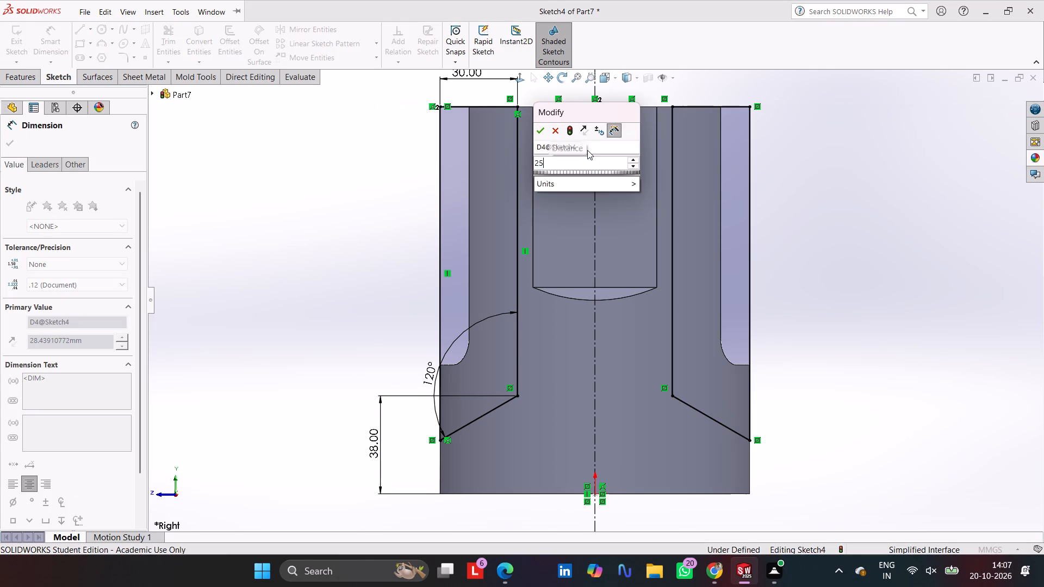
pyautogui.press('Return')
# Dimension the distance from the short top line's left endpoint to the centreline as 12.5 mm.
pyautogui.click(595, 124)
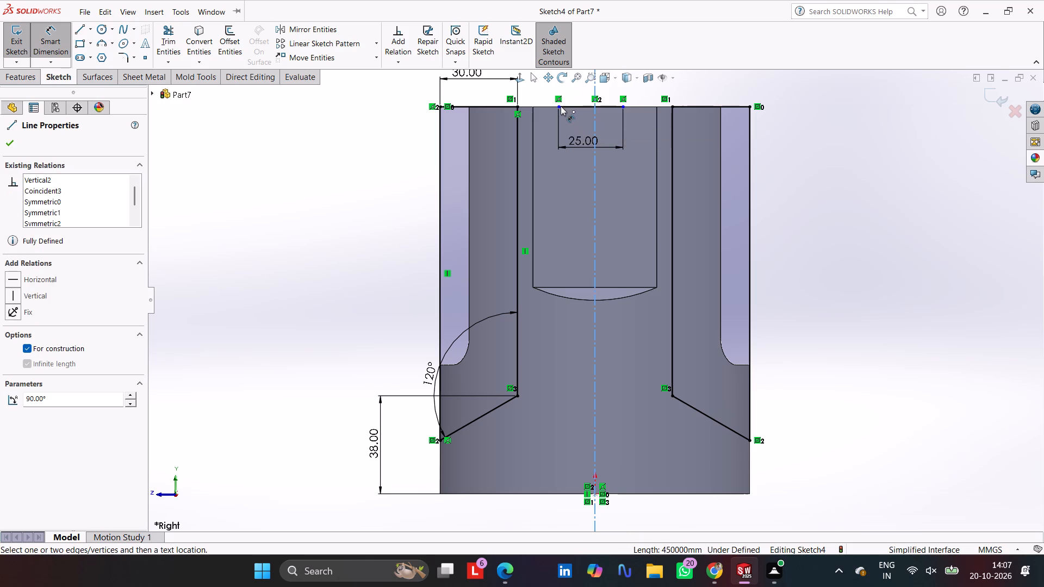
pyautogui.click(560, 108)
pyautogui.click(576, 126)
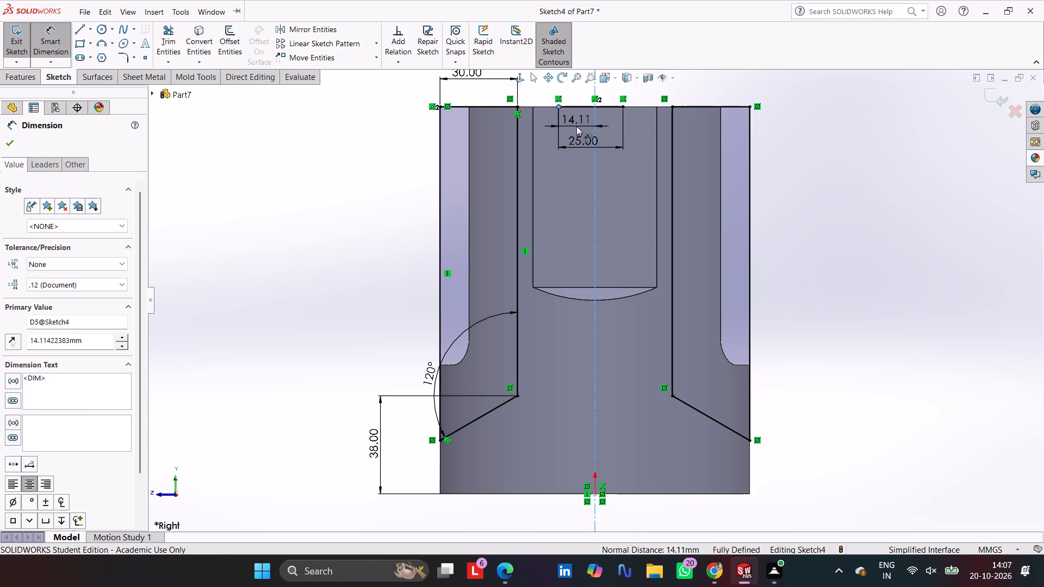
pyautogui.write('25')
pyautogui.write('/2')
pyautogui.press('Return')
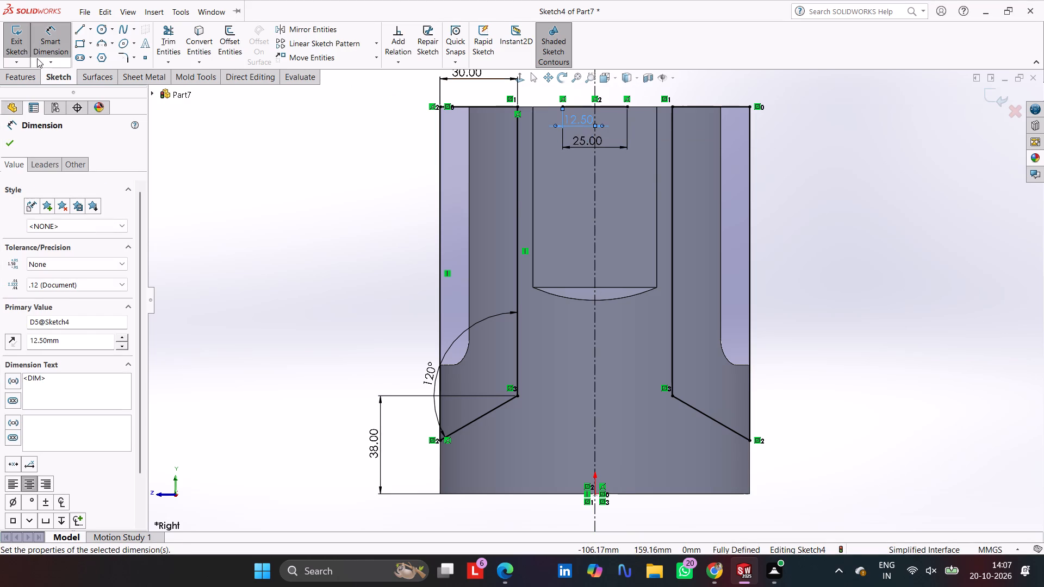
# Sketch a line about 42 mm long sloping down and outward from the short top line's left endpoint, and dimension it at 45° to the top edge.
pyautogui.click(78, 30)
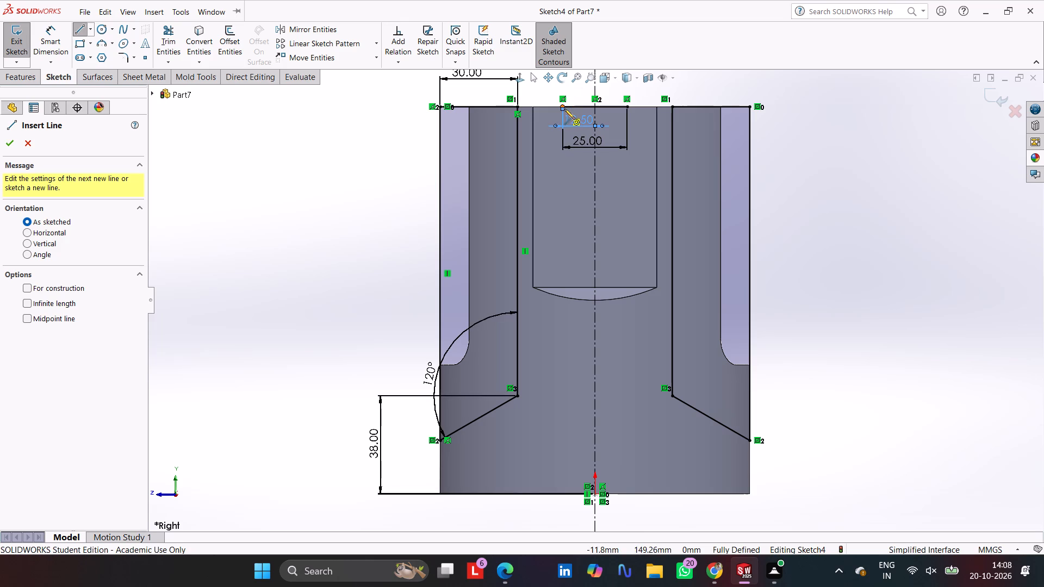
pyautogui.click(561, 109)
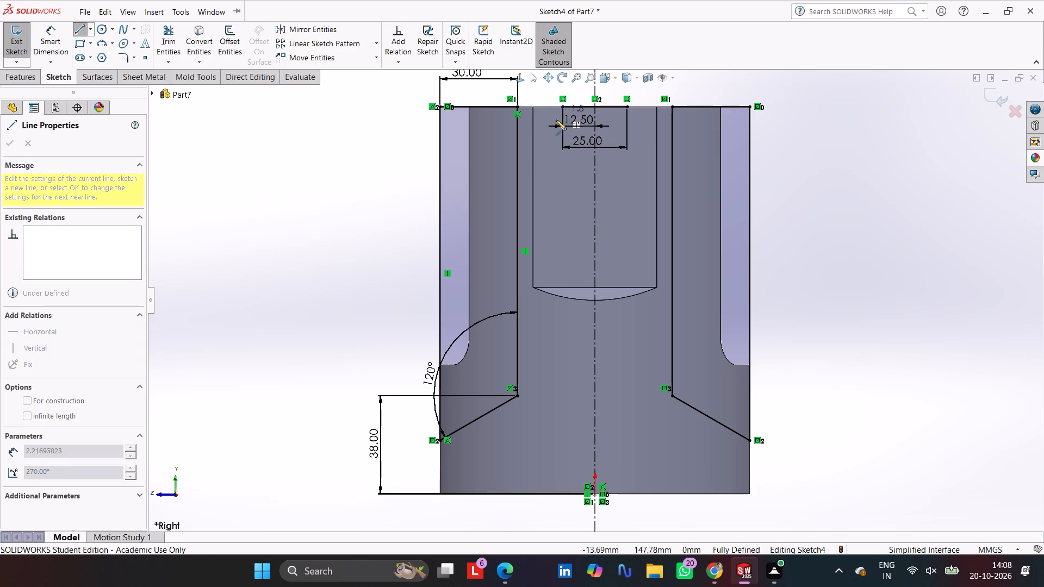
pyautogui.click(496, 194)
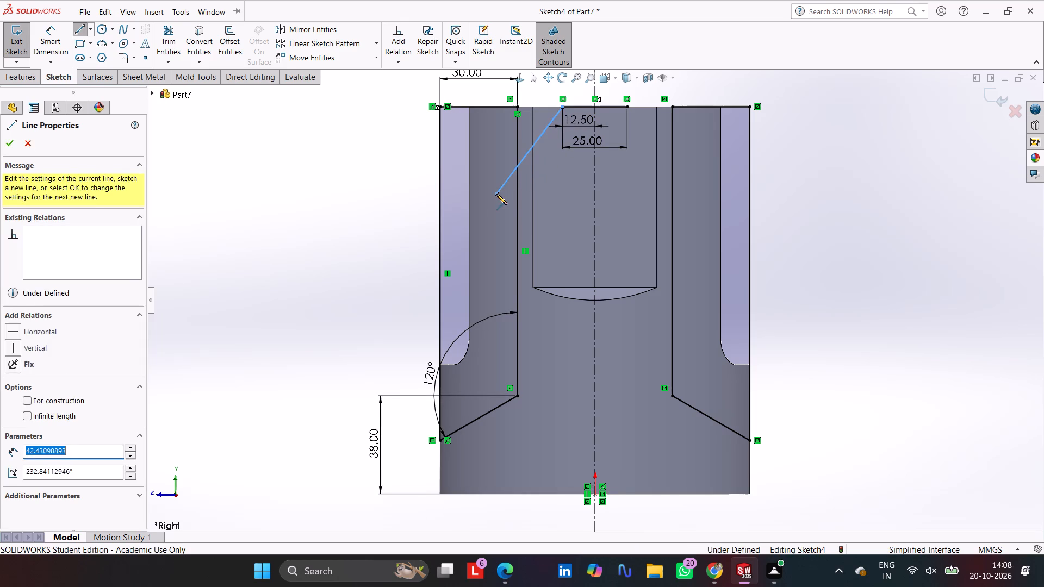
pyautogui.click(48, 28)
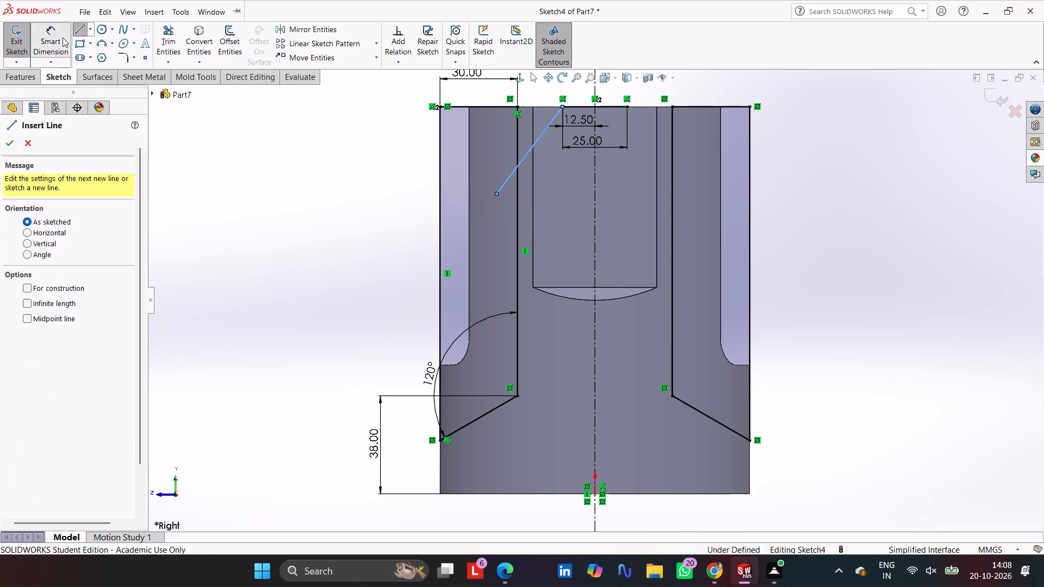
pyautogui.click(544, 130)
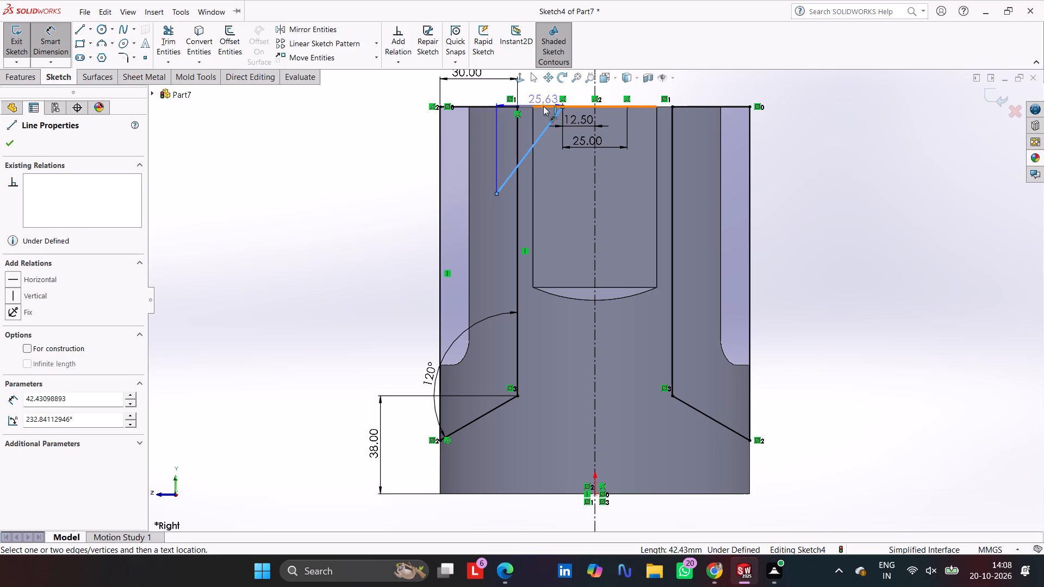
pyautogui.click(543, 107)
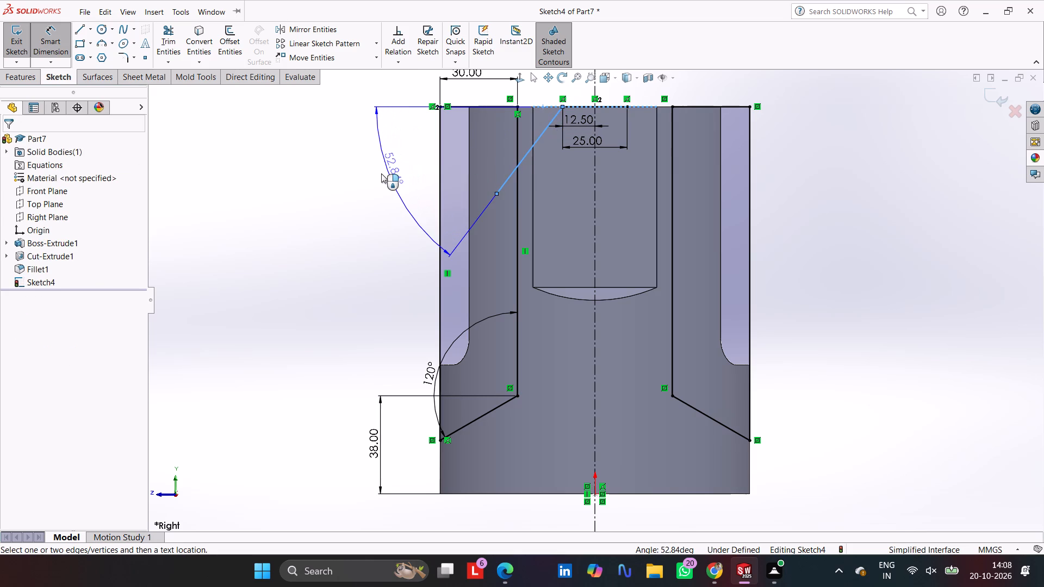
pyautogui.click(379, 174)
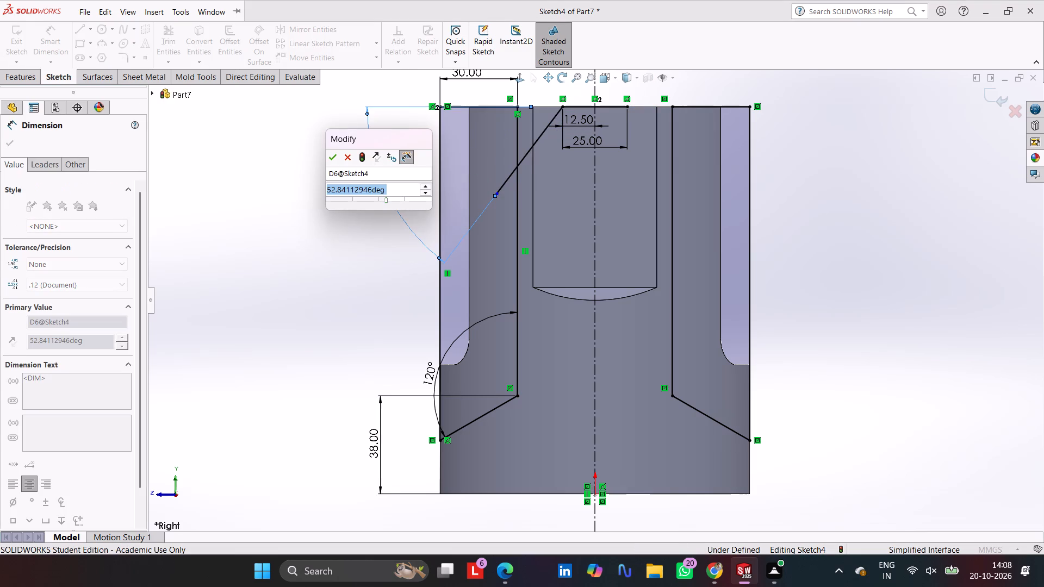
pyautogui.press('4')
pyautogui.press('5')
pyautogui.press('Return')
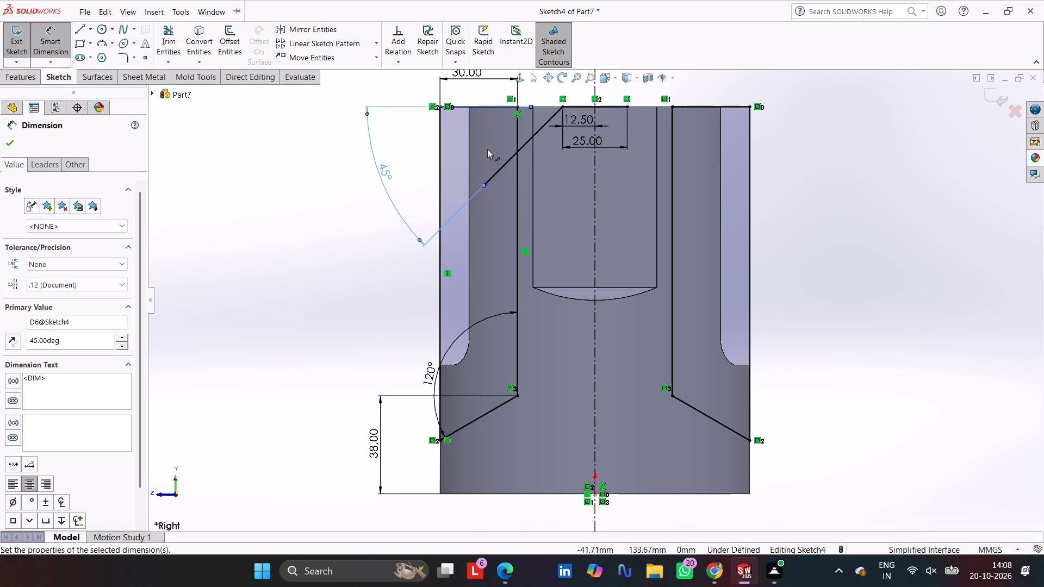
pyautogui.press('Escape')
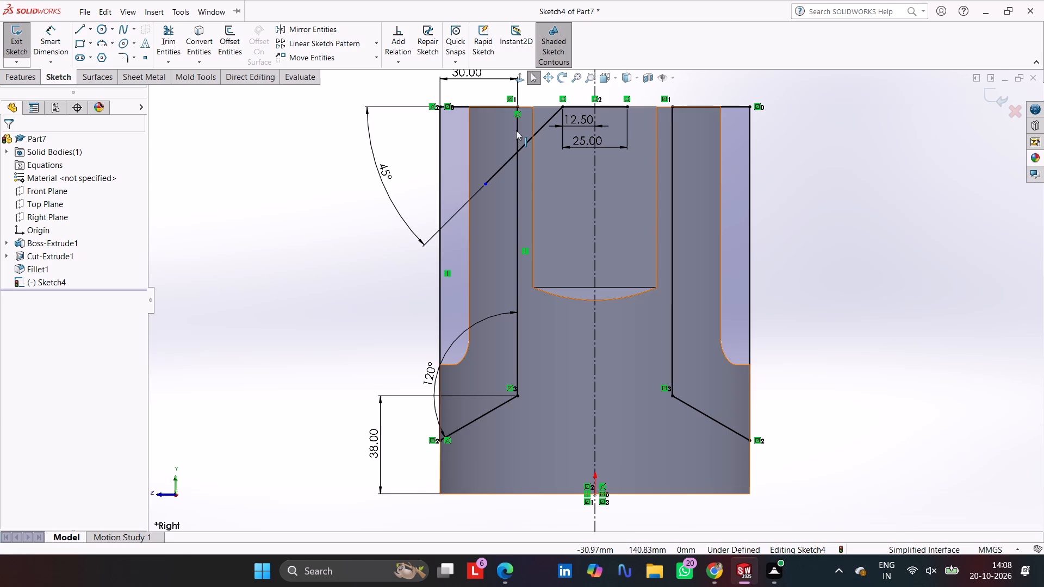
pyautogui.press('Escape')
# Trim the 45° line's outer portion beyond the left inner vertical line and that vertical line's portion above their intersection.
pyautogui.click(158, 31)
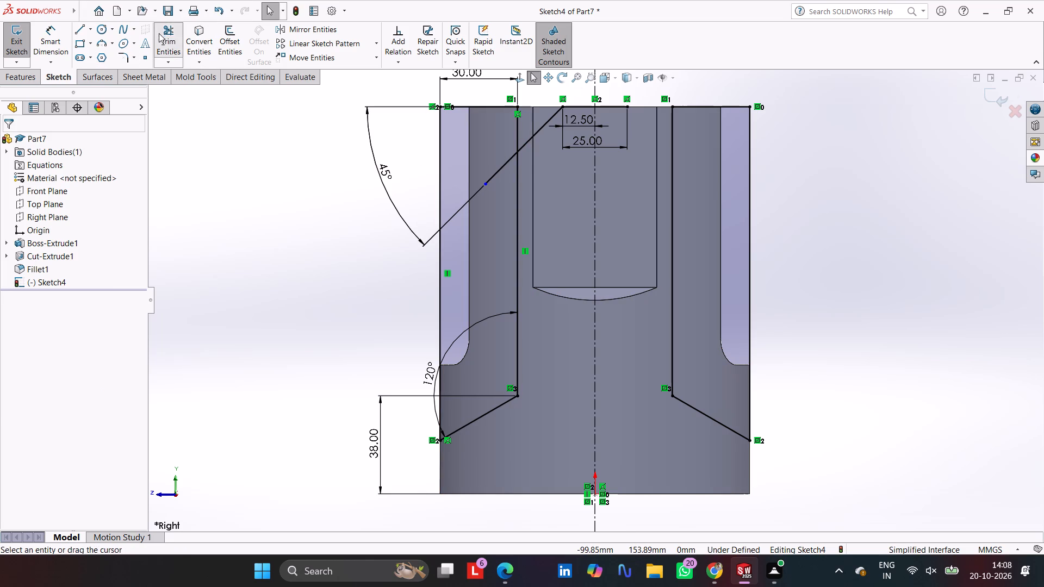
pyautogui.moveTo(502, 185); pyautogui.dragTo(502, 153)
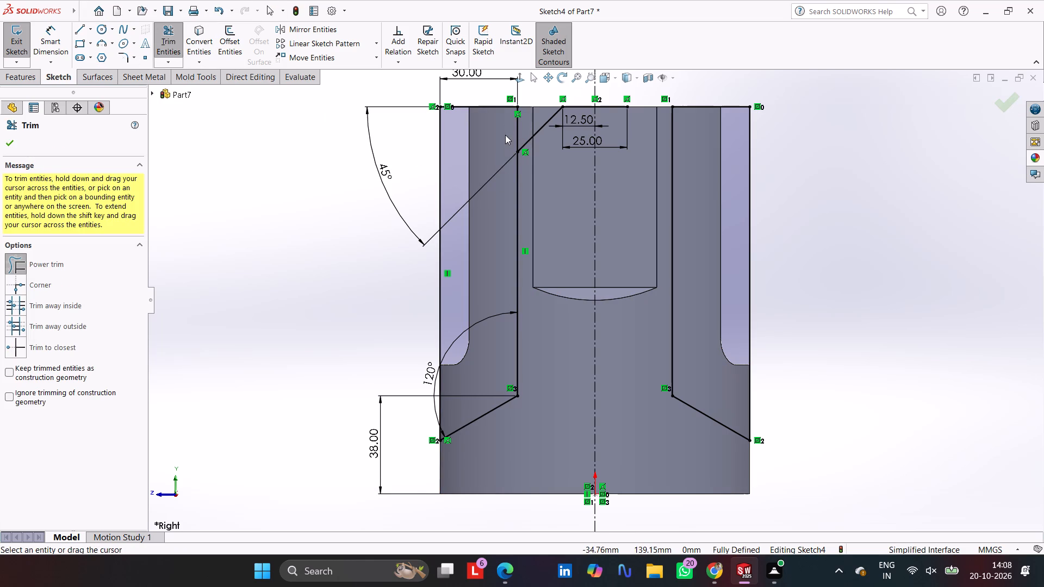
pyautogui.moveTo(505, 135); pyautogui.dragTo(523, 133)
pyautogui.press('Escape')
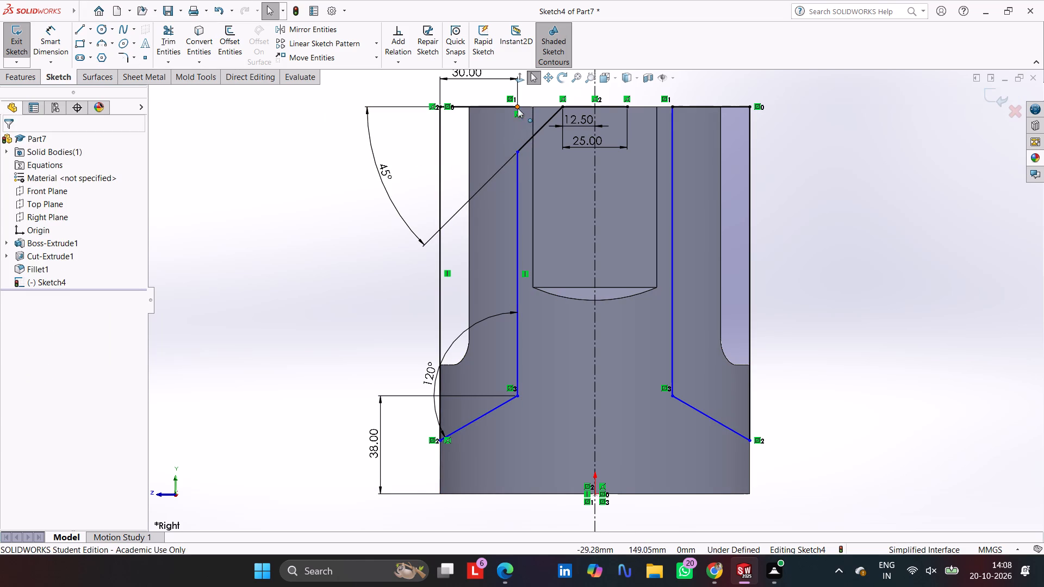
pyautogui.press('Escape')
# Delete the left profile's 30 mm horizontal top line along with its associated dimension.
pyautogui.click(43, 33)
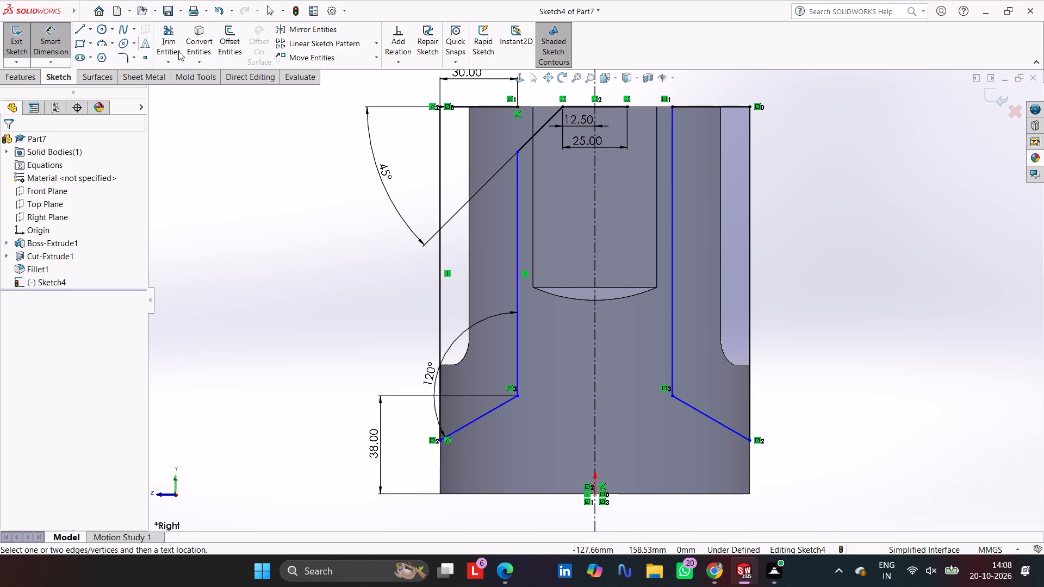
pyautogui.click(73, 29)
pyautogui.press('Escape')
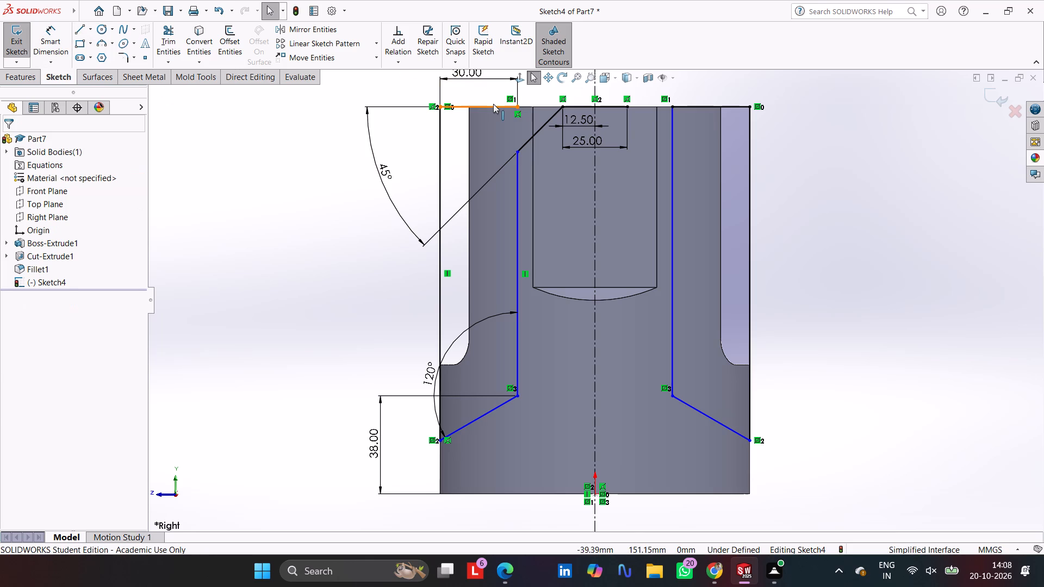
pyautogui.click(493, 104)
pyautogui.press('Delete')
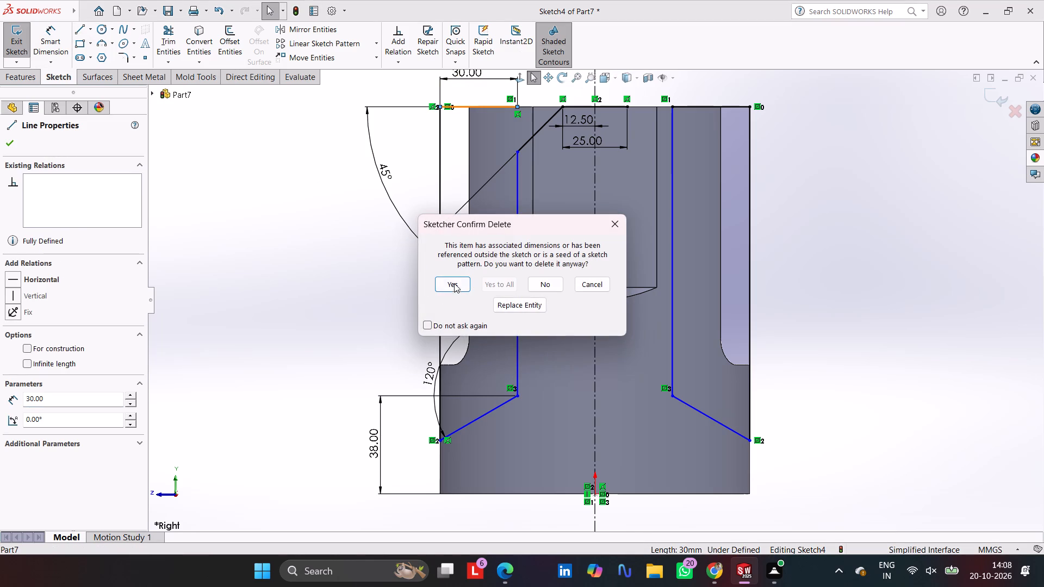
pyautogui.click(453, 281)
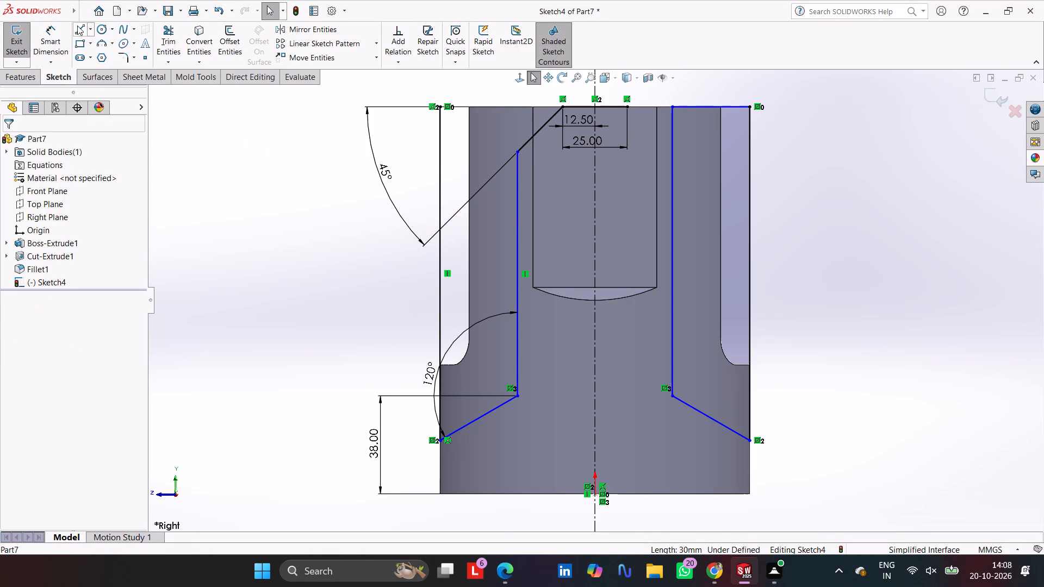
# Sketch a horizontal line along the top edge from the left profile's outer top corner to the 45° line's upper endpoint.
pyautogui.click(80, 26)
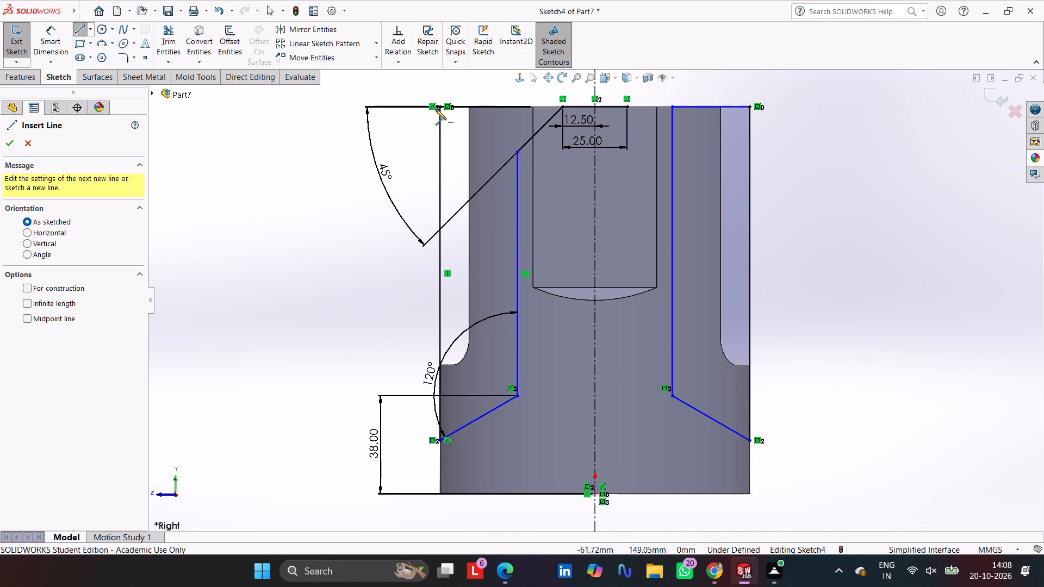
pyautogui.click(439, 108)
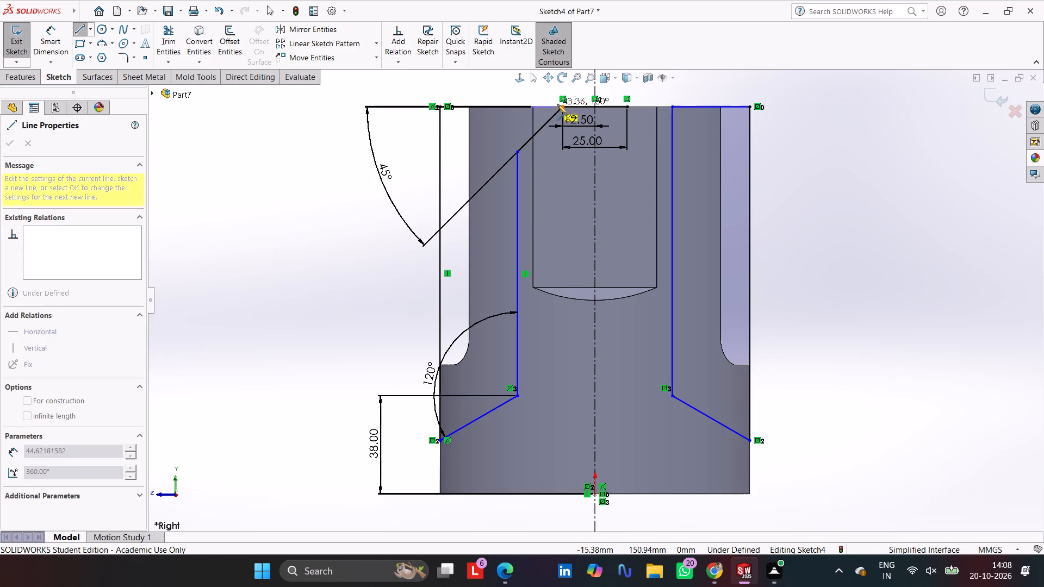
pyautogui.click(563, 107)
pyautogui.press('Escape')
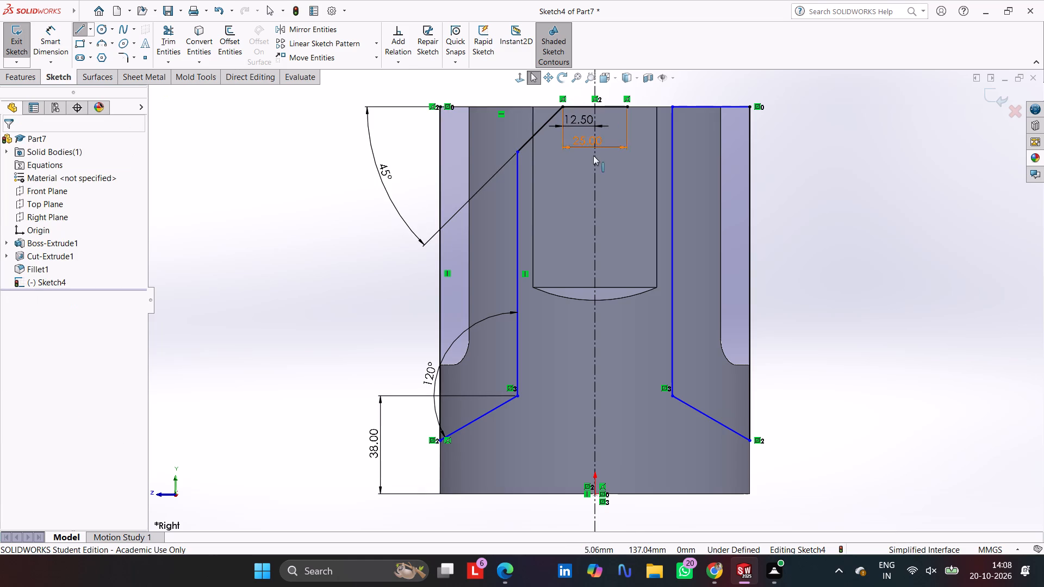
pyautogui.press('Escape')
pyautogui.press('Escape')
# Dimension the length of the left profile's inner vertical line.
pyautogui.click(52, 34)
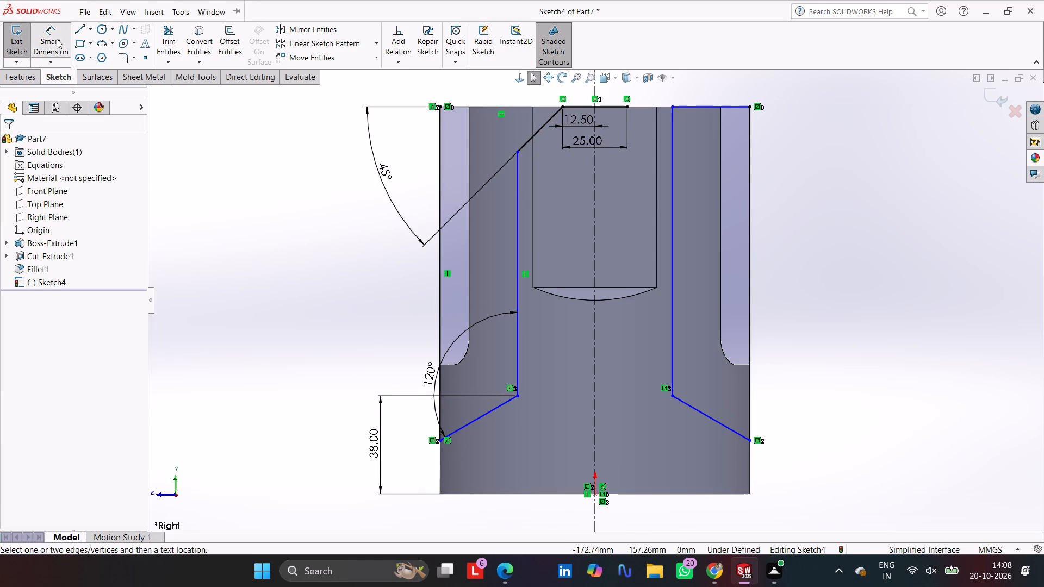
pyautogui.click(520, 214)
pyautogui.click(321, 253)
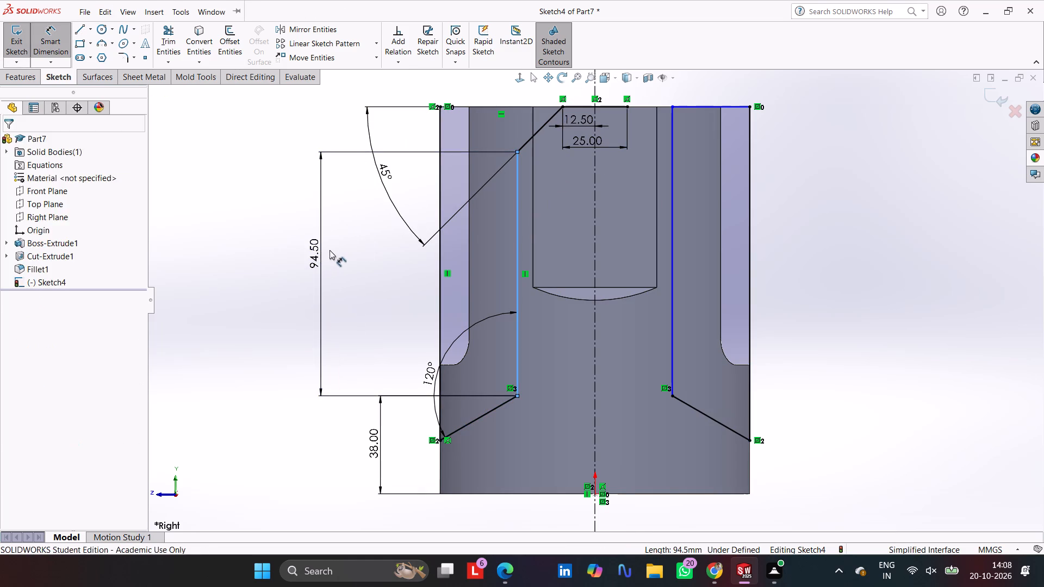
pyautogui.press('Escape')
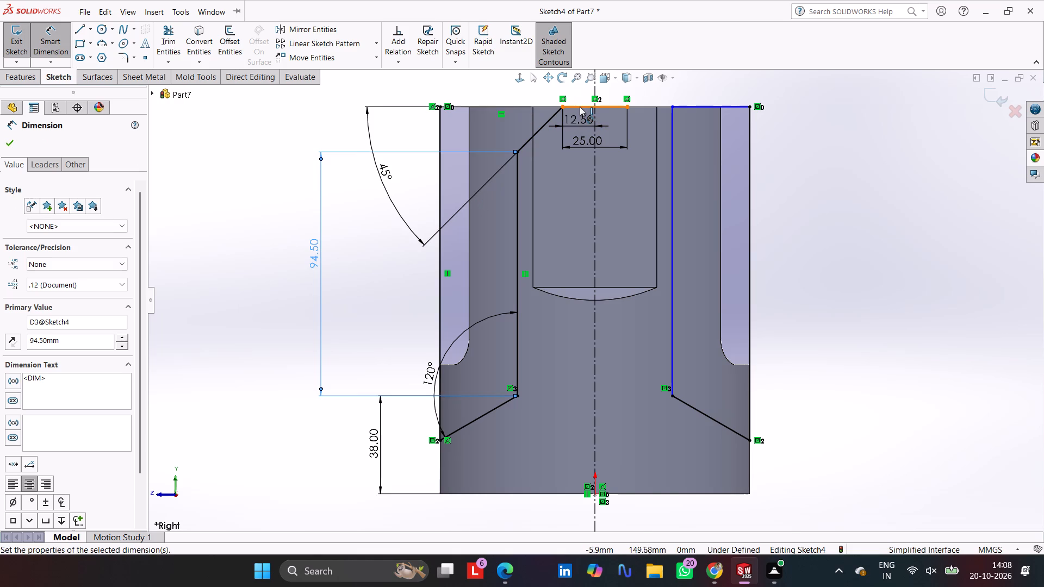
# Delete the 25 mm horizontal top line crossing the centreline along with its length dimension.
pyautogui.click(580, 107)
pyautogui.press('Delete')
pyautogui.click(442, 283)
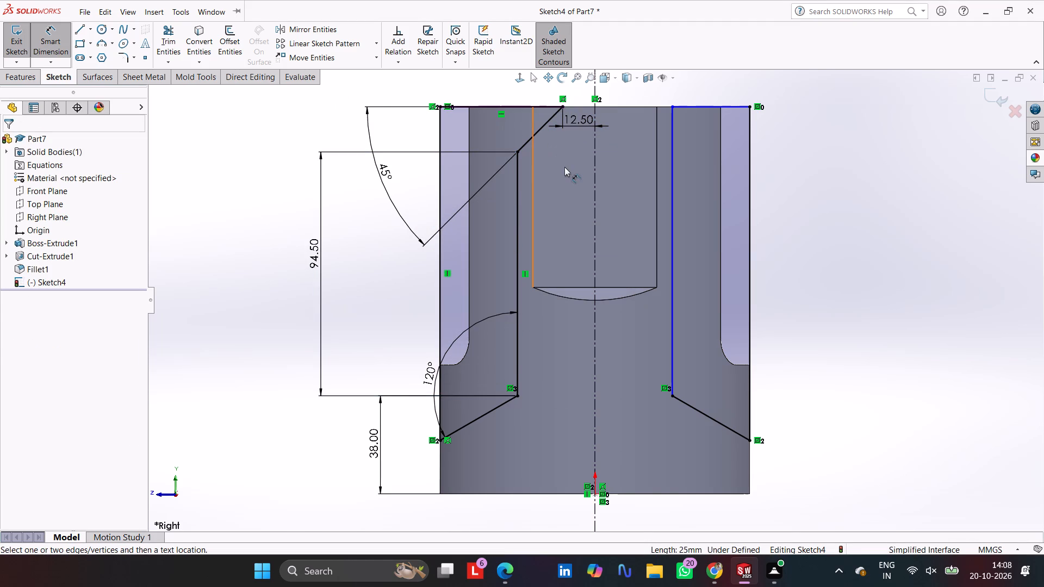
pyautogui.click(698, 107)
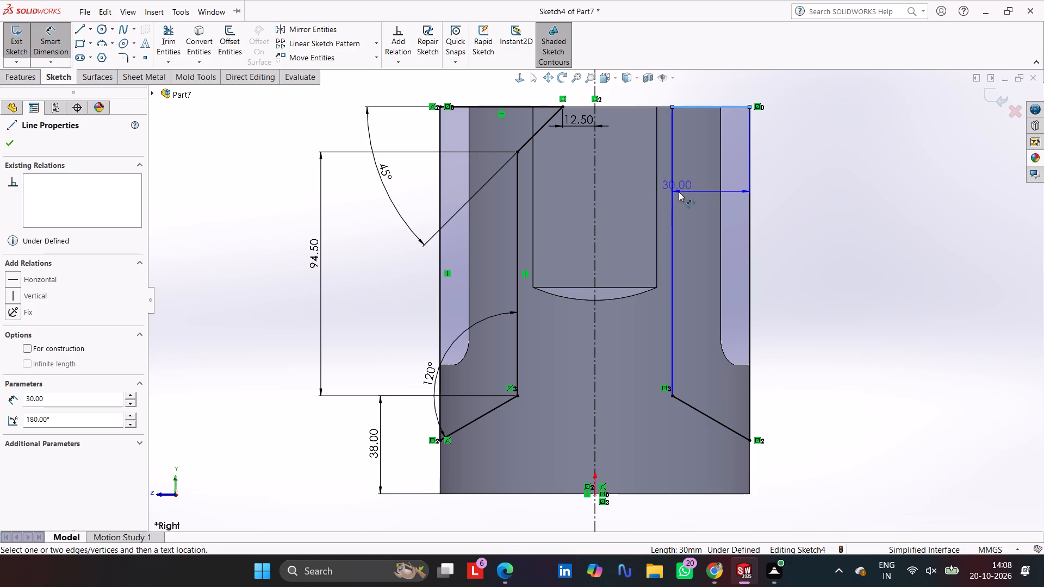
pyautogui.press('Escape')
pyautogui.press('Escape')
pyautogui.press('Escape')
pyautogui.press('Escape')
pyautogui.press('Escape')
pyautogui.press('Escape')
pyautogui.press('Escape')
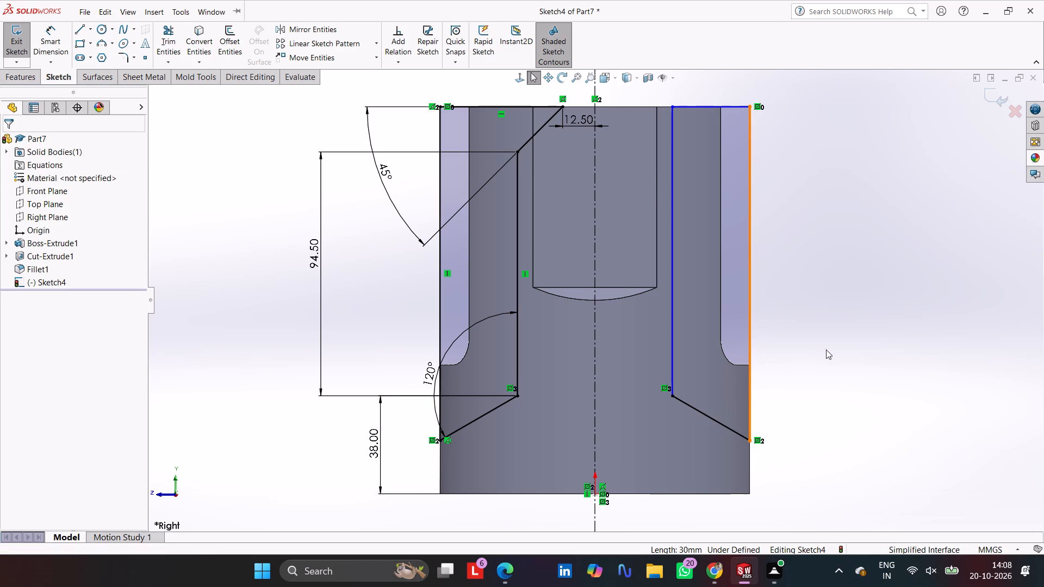
# Delete the four mirrored profile lines on the right side of the centreline.
pyautogui.click(672, 192)
pyautogui.press('Delete')
pyautogui.click(711, 107)
pyautogui.press('Delete')
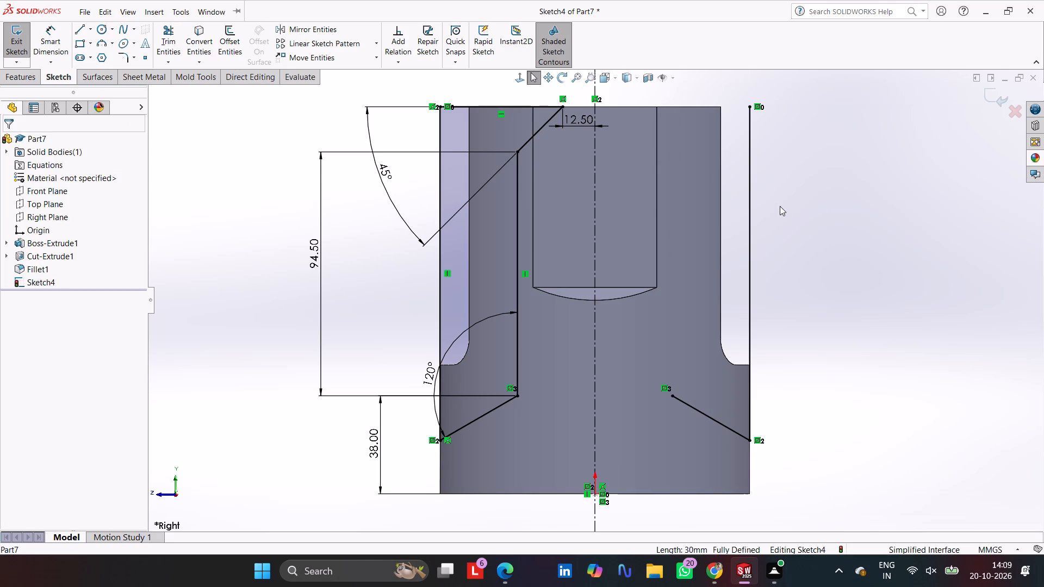
pyautogui.click(819, 279)
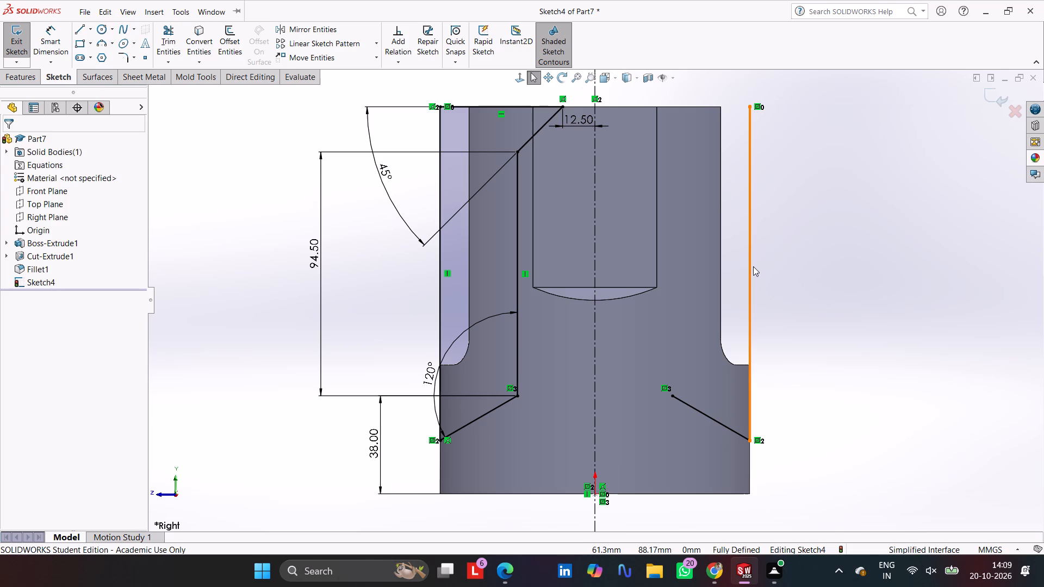
pyautogui.click(750, 267)
pyautogui.press('Delete')
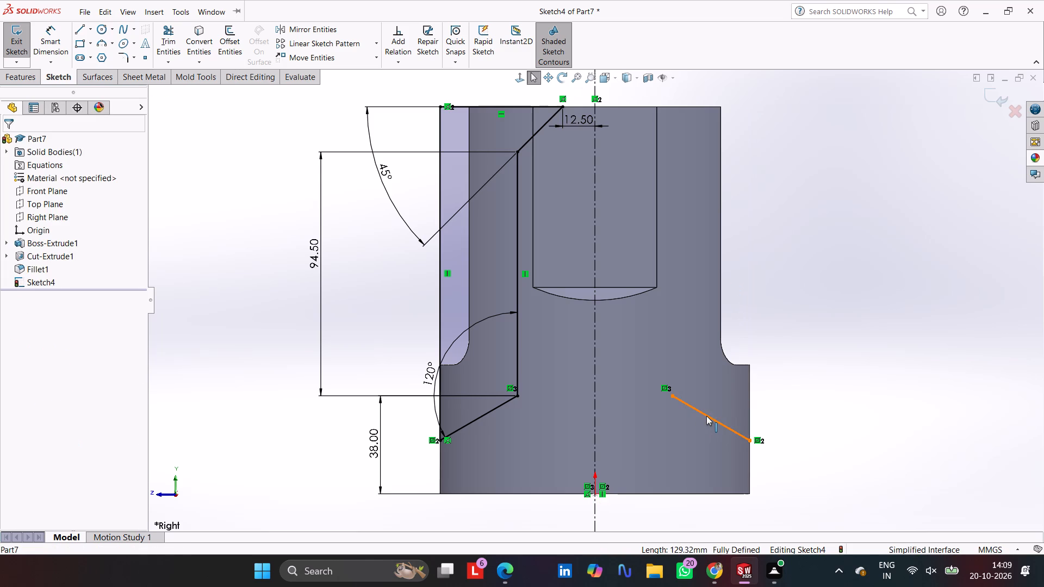
pyautogui.click(706, 416)
pyautogui.press('Delete')
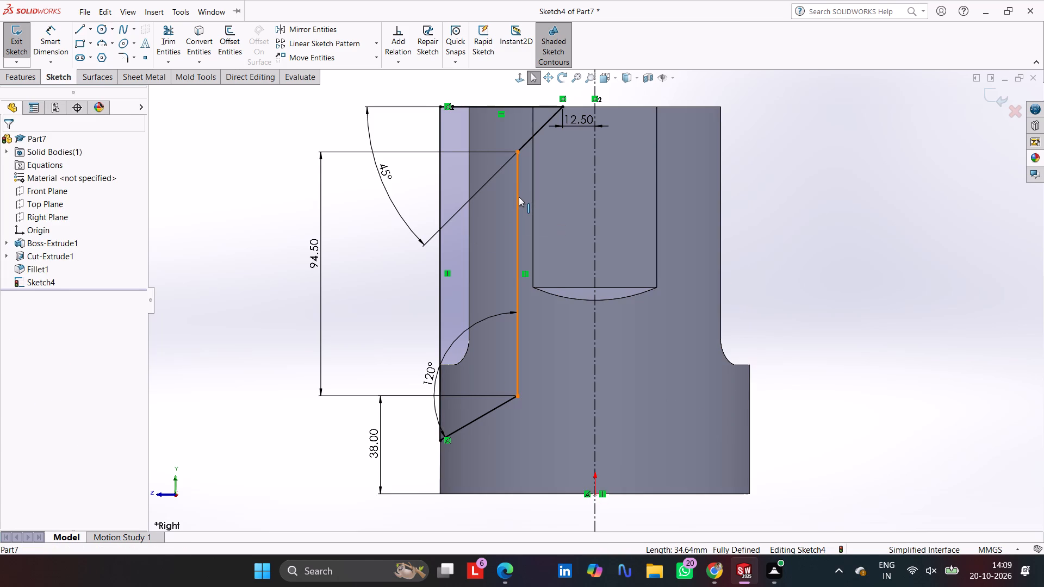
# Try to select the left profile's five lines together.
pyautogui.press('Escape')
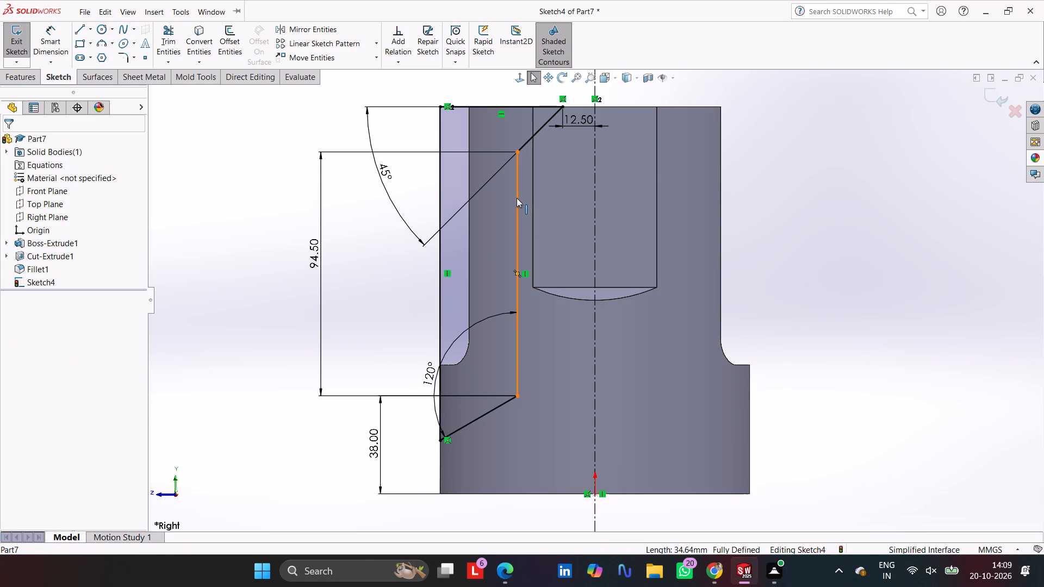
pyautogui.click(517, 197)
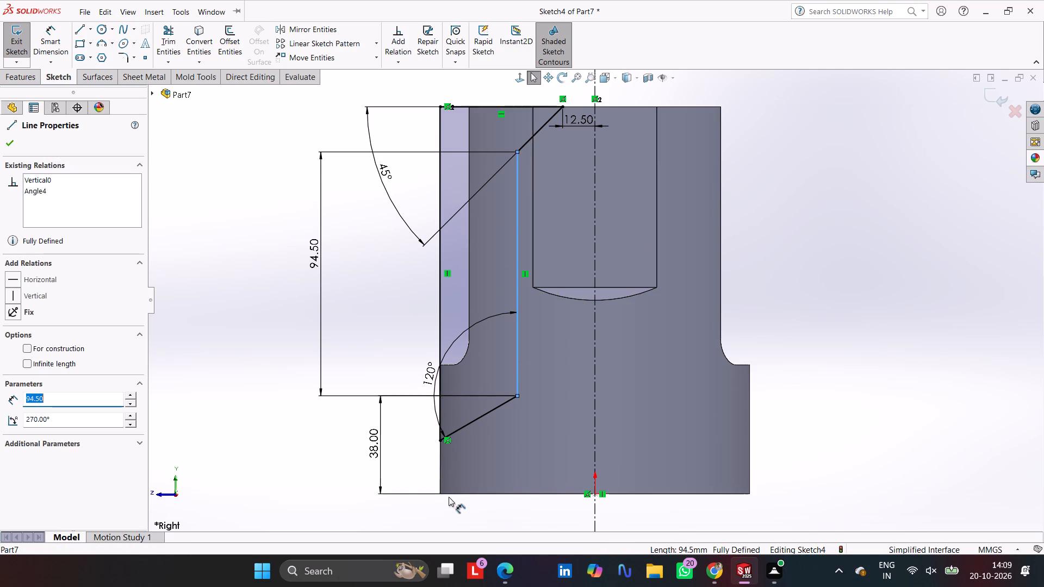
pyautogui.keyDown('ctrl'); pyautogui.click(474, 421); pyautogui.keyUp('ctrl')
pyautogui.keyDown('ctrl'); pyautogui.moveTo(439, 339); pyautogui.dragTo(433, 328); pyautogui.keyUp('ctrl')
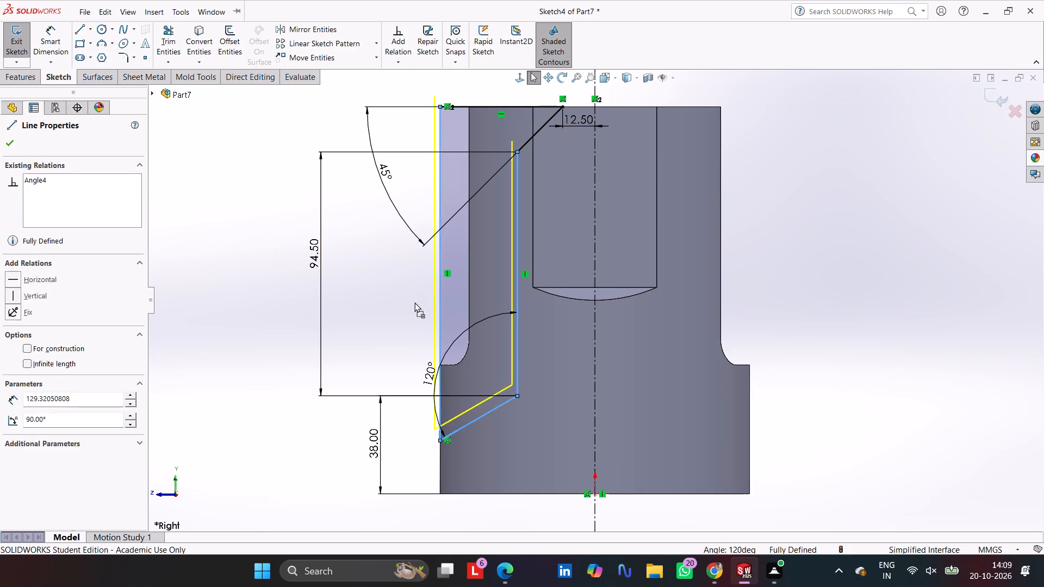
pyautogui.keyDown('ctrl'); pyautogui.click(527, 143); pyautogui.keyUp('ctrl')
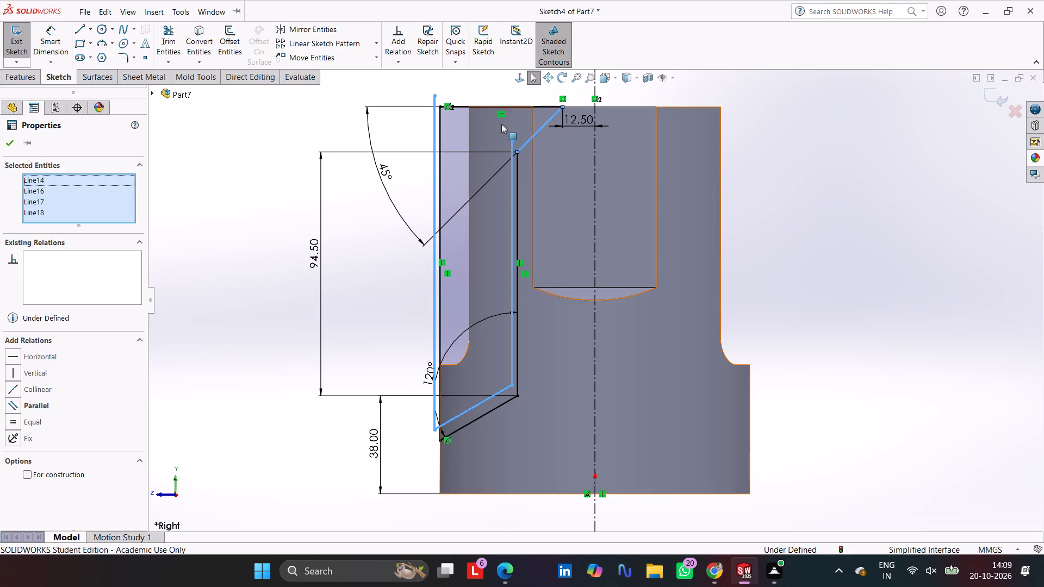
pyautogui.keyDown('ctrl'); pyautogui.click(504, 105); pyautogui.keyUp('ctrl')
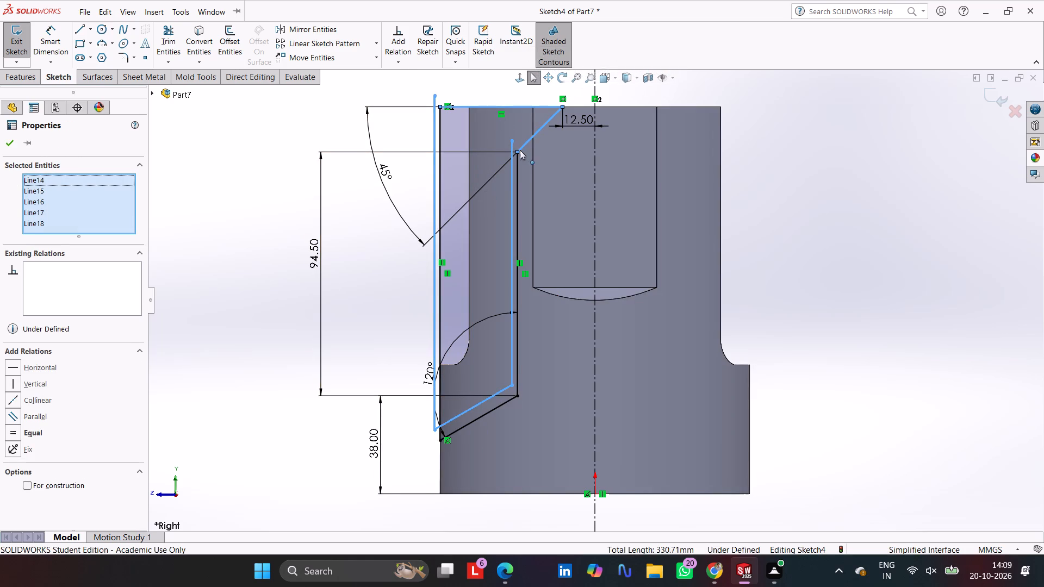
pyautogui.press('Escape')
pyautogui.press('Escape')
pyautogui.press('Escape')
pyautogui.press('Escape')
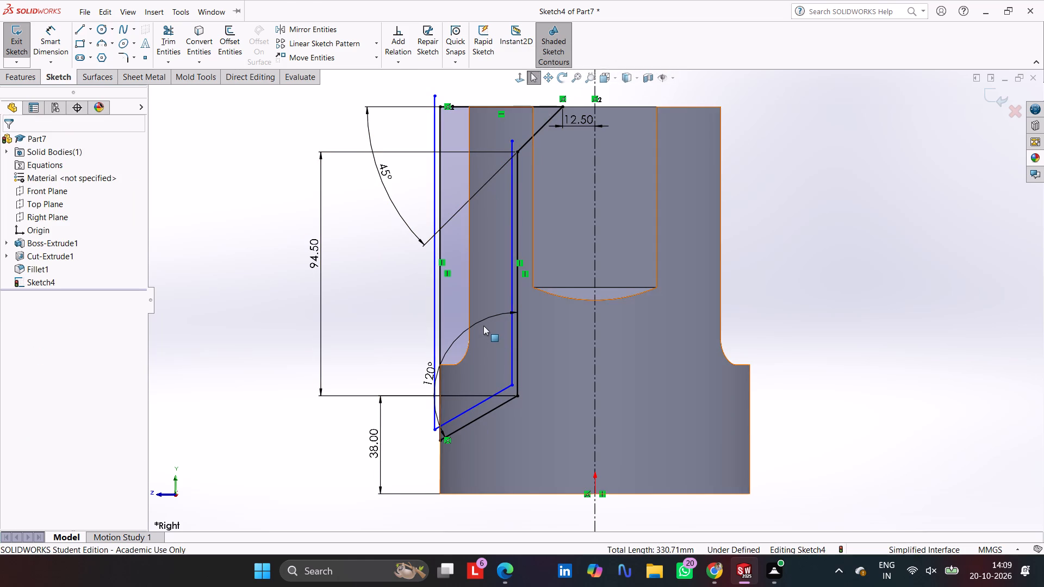
# Undo the accidental shift of the left profile's lines.
pyautogui.hotkey('ctrl', 'z')
pyautogui.press('Escape')
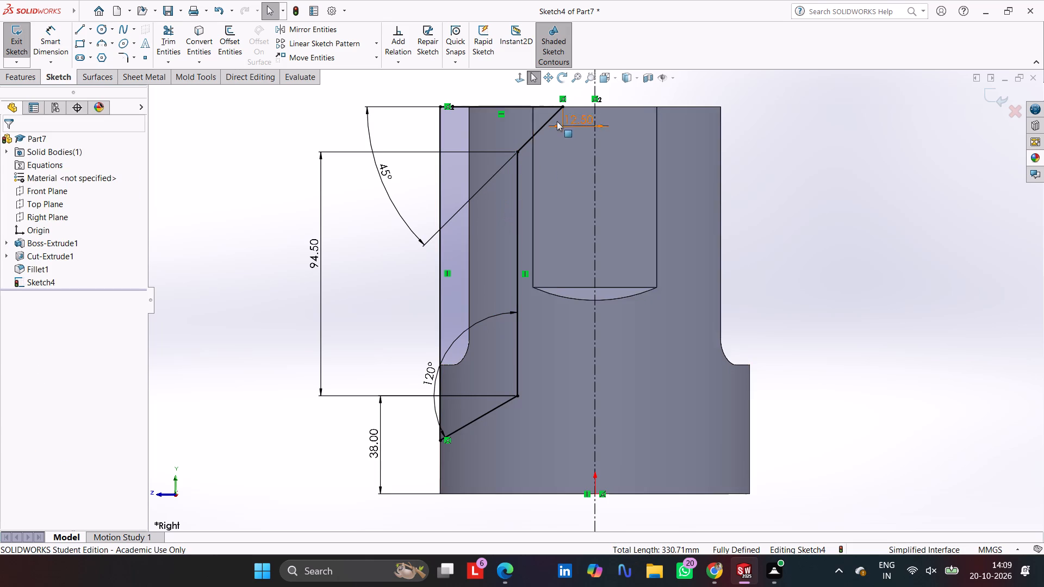
# Mirror the left profile's five lines about the vertical centreline, keeping the originals.
pyautogui.click(529, 107)
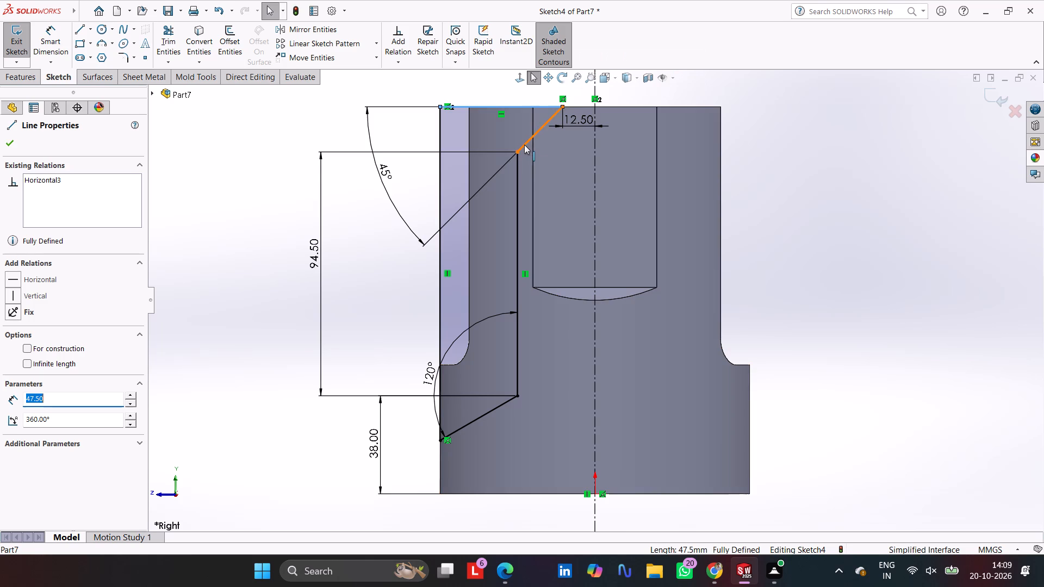
pyautogui.keyDown('ctrl'); pyautogui.click(524, 145); pyautogui.keyUp('ctrl')
pyautogui.keyDown('ctrl'); pyautogui.click(517, 180); pyautogui.keyUp('ctrl')
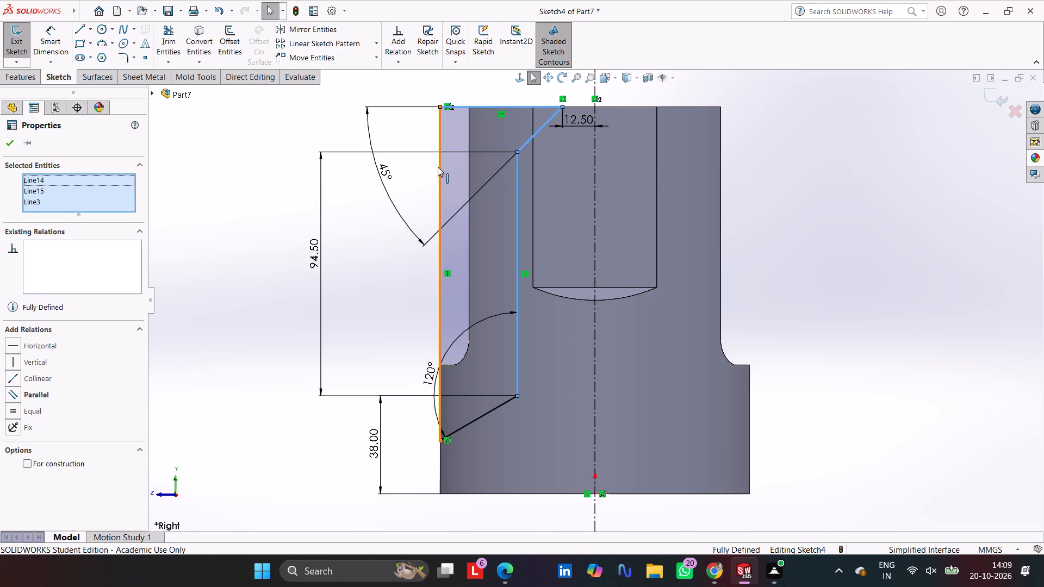
pyautogui.keyDown('ctrl'); pyautogui.click(440, 167); pyautogui.keyUp('ctrl')
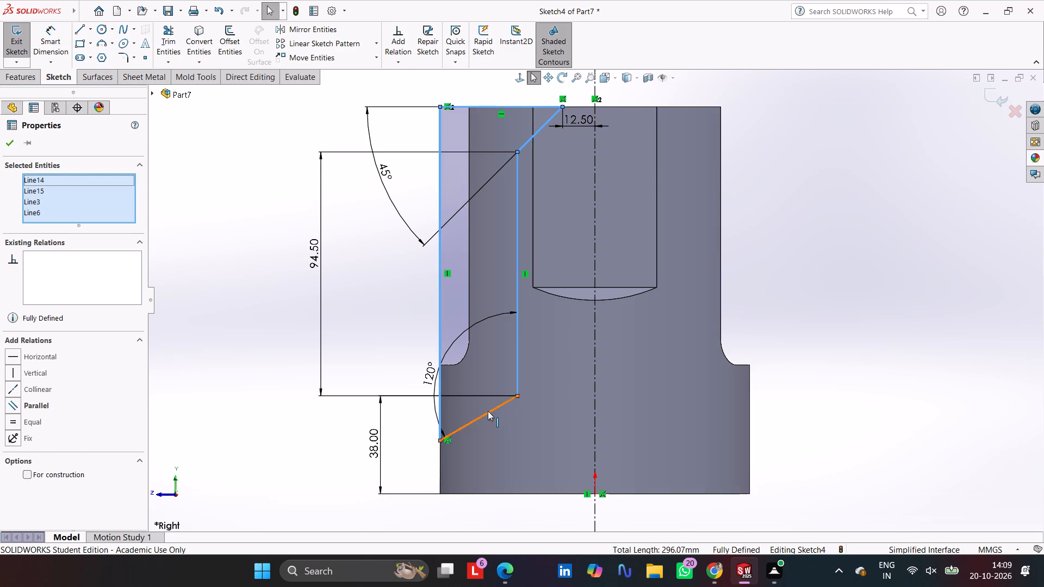
pyautogui.keyDown('ctrl'); pyautogui.click(487, 409); pyautogui.keyUp('ctrl')
pyautogui.keyDown('ctrl'); pyautogui.click(512, 426); pyautogui.keyUp('ctrl')
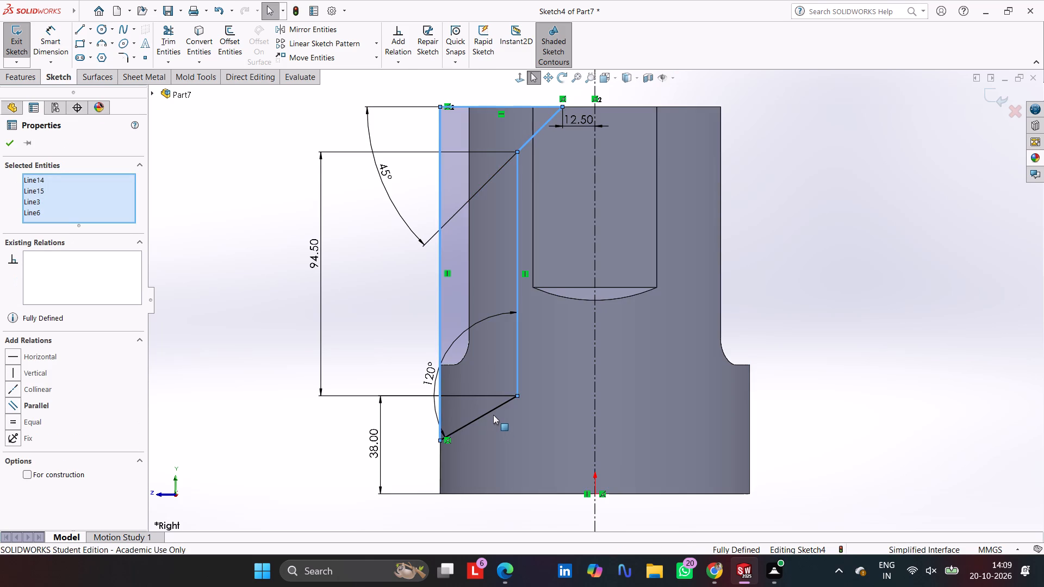
pyautogui.keyDown('ctrl'); pyautogui.click(493, 408); pyautogui.keyUp('ctrl')
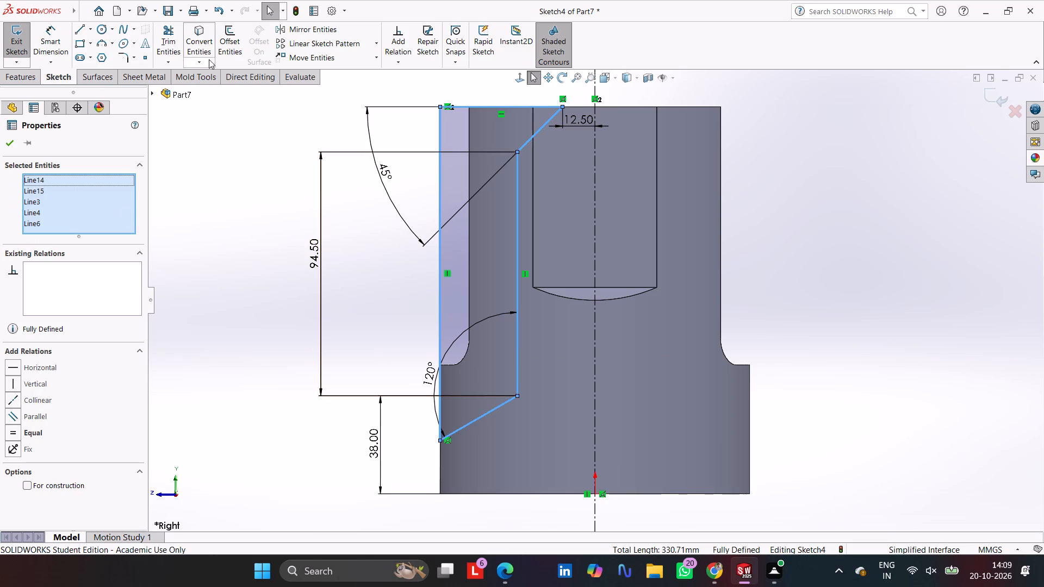
pyautogui.click(338, 26)
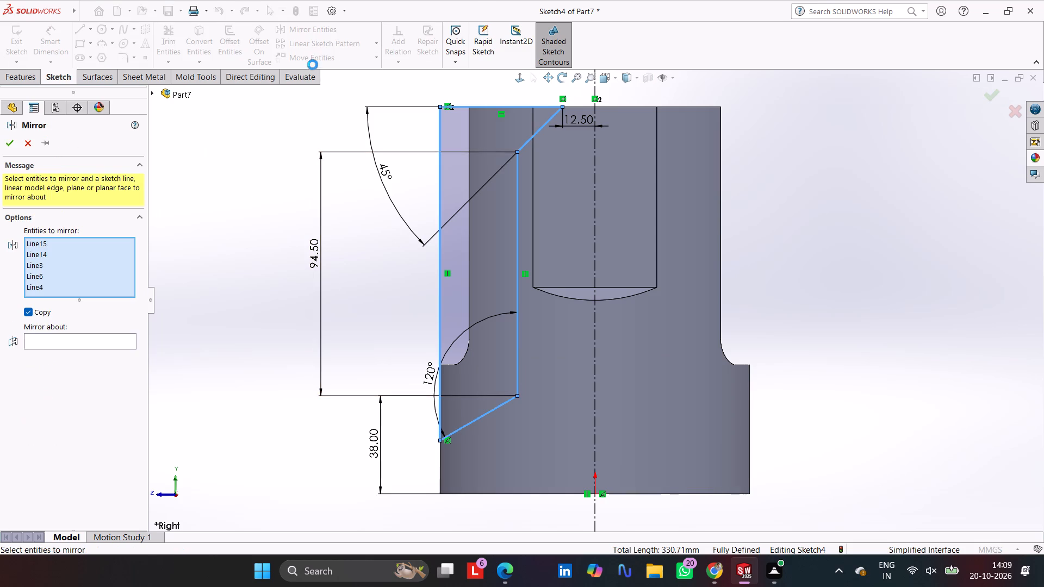
pyautogui.click(96, 342)
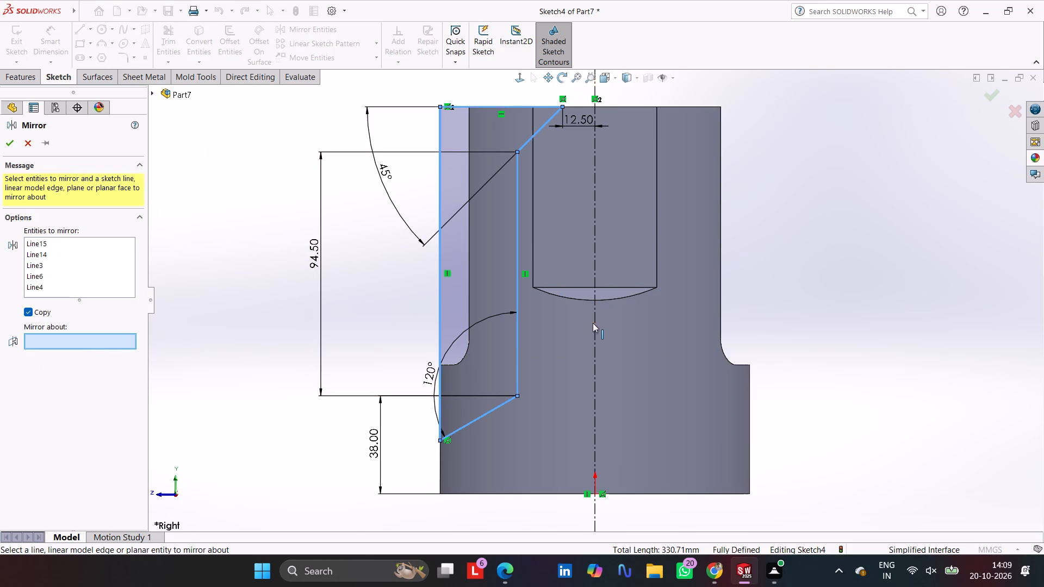
pyautogui.click(594, 323)
pyautogui.press('Return')
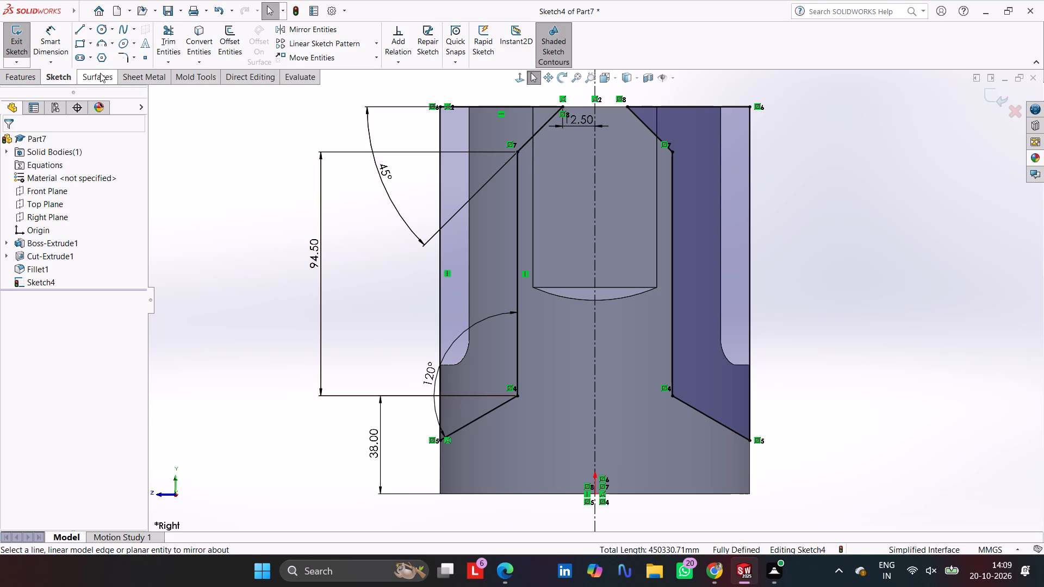
# Extrude-cut both side profiles through the part, Mid Plane, with a depth of 150 mm.
pyautogui.click(14, 70)
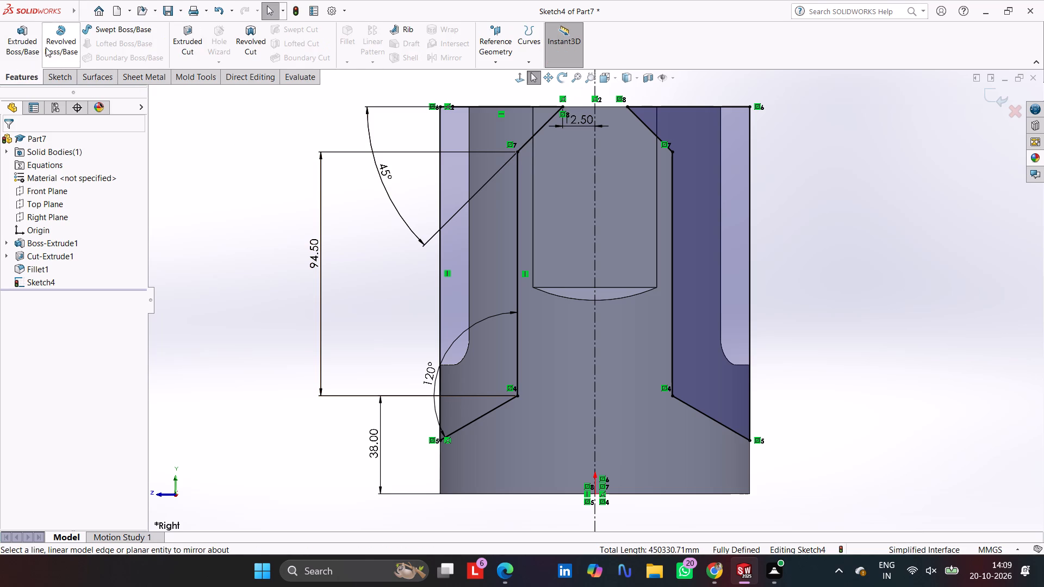
pyautogui.click(190, 36)
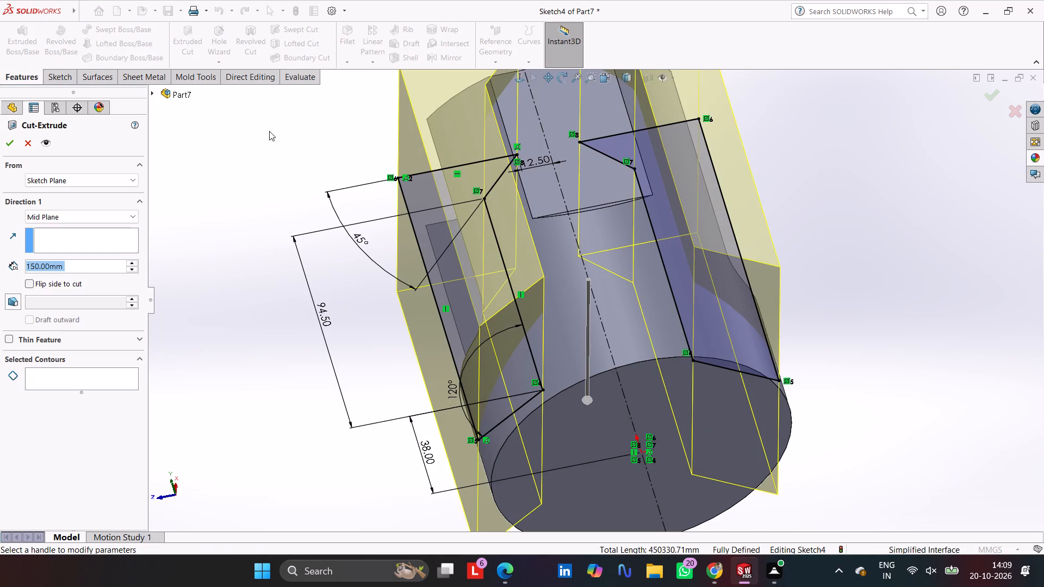
pyautogui.moveTo(343, 177); pyautogui.dragTo(378, 303, button='middle')
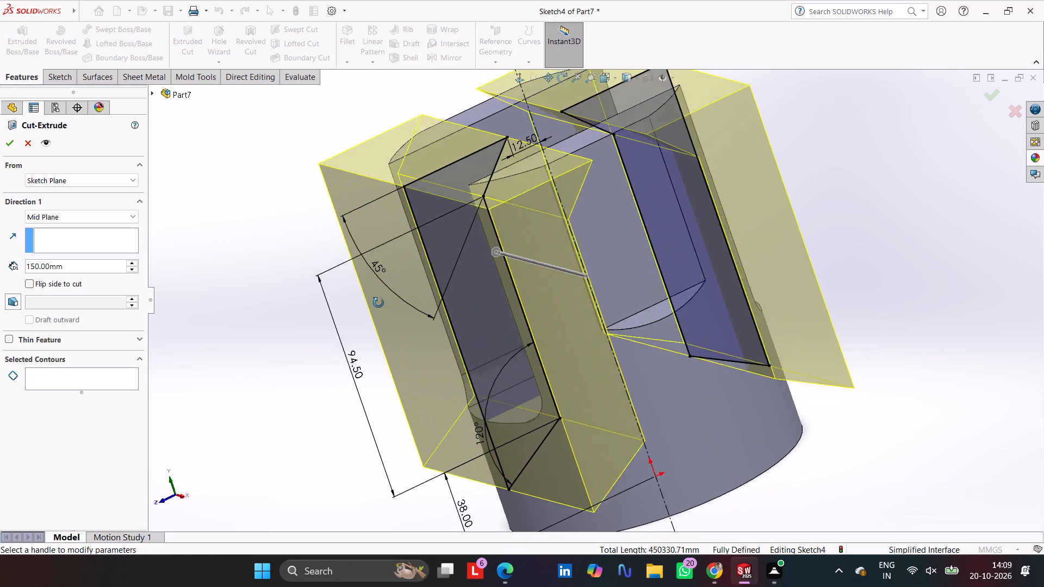
pyautogui.moveTo(378, 303); pyautogui.dragTo(390, 314, button='middle')
pyautogui.click(7, 146)
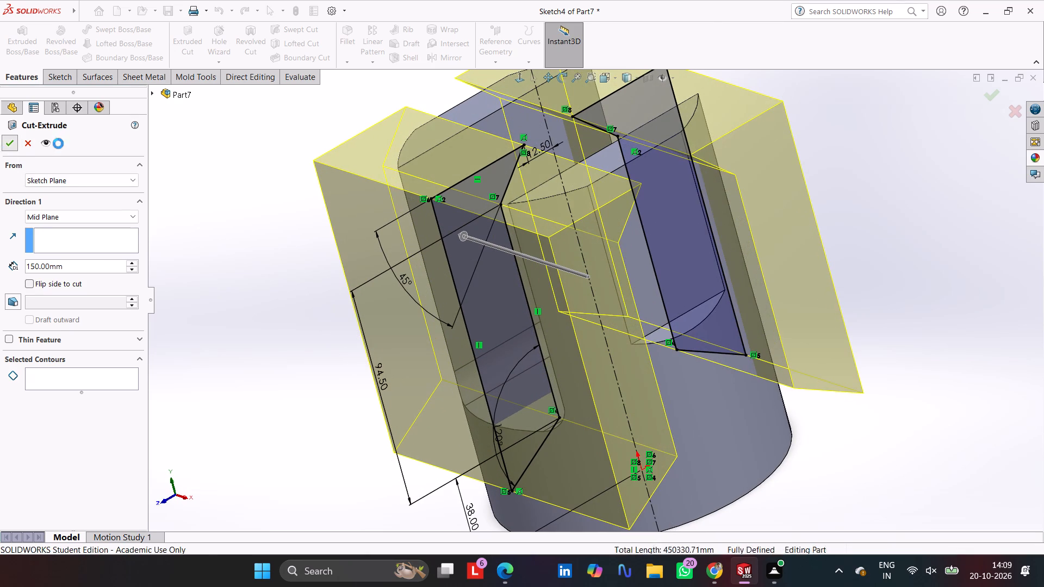
pyautogui.click(342, 150)
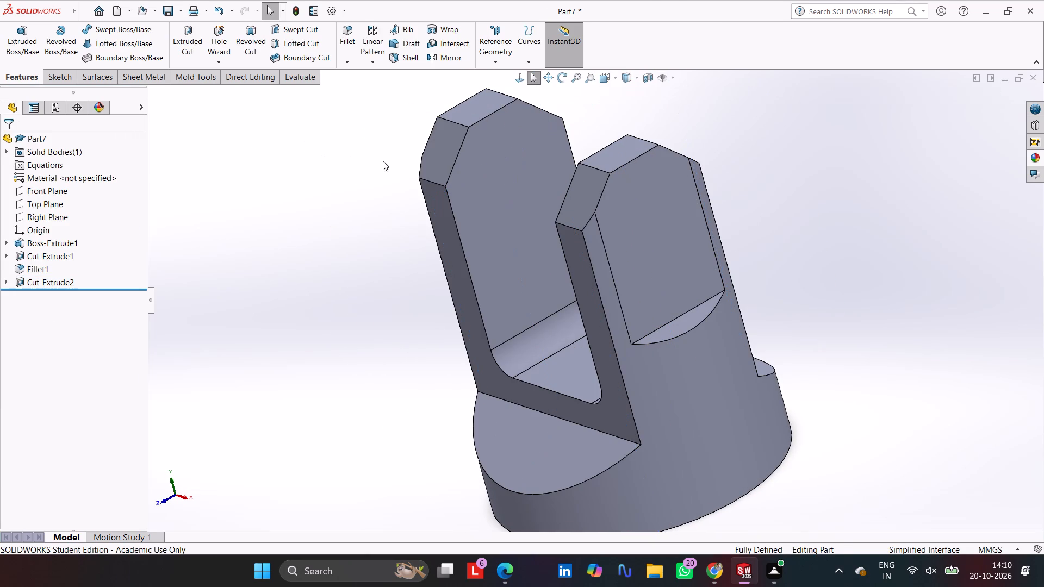
# Fillet the edge where one sloped shoulder meets the fork's vertical side face with a 5 mm radius.
pyautogui.moveTo(792, 161); pyautogui.dragTo(766, 199, button='middle')
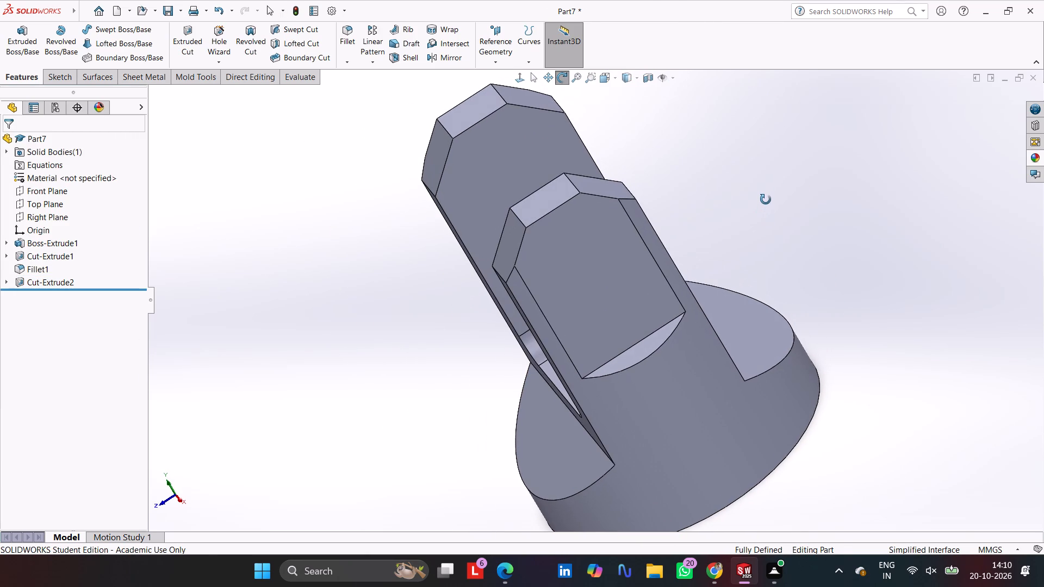
pyautogui.moveTo(766, 199); pyautogui.dragTo(766, 199, button='middle')
pyautogui.moveTo(772, 202); pyautogui.dragTo(766, 213, button='middle')
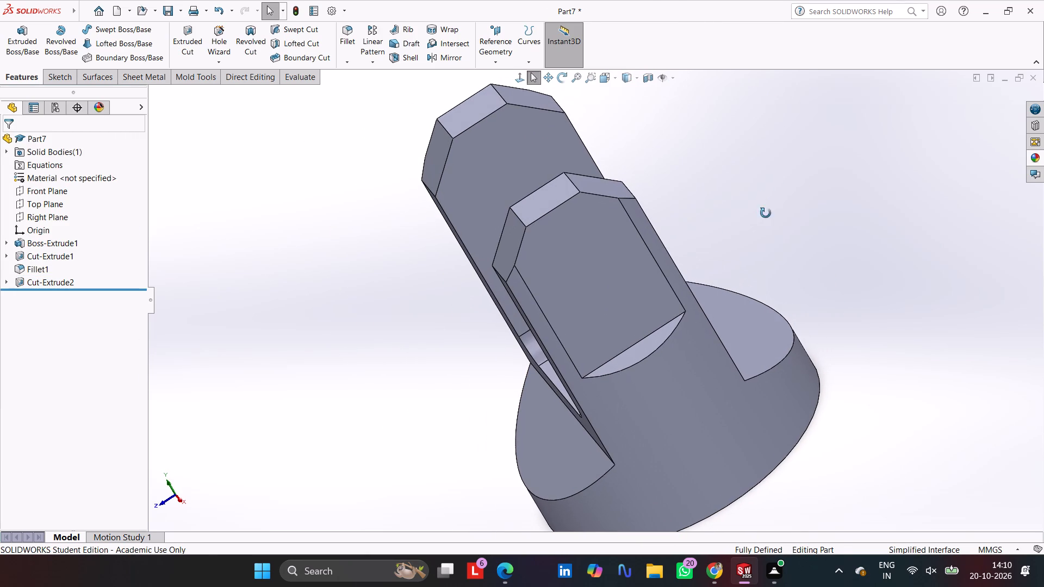
pyautogui.moveTo(766, 213); pyautogui.dragTo(744, 249, button='middle')
pyautogui.click(663, 325)
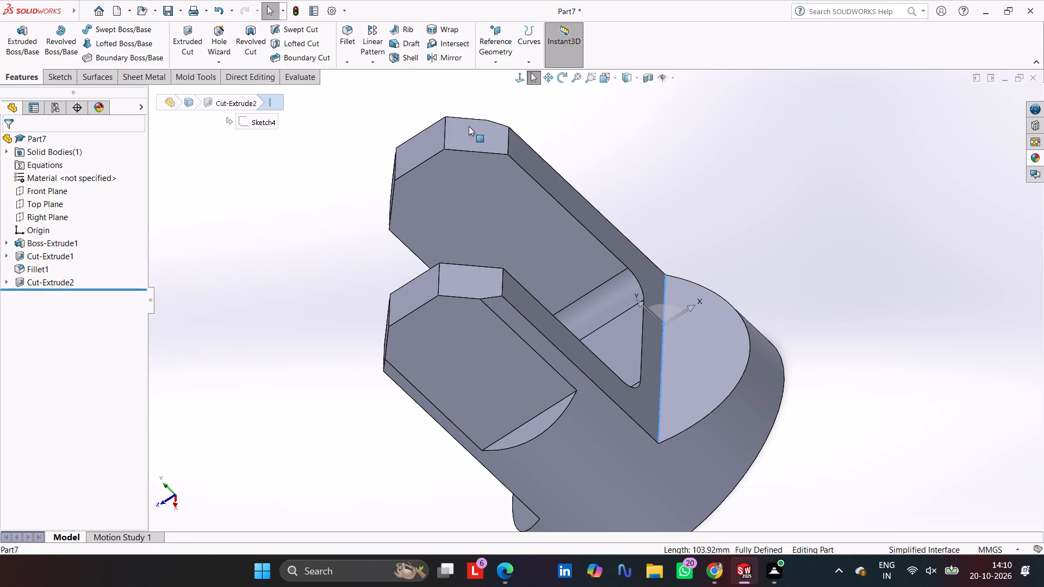
pyautogui.click(351, 44)
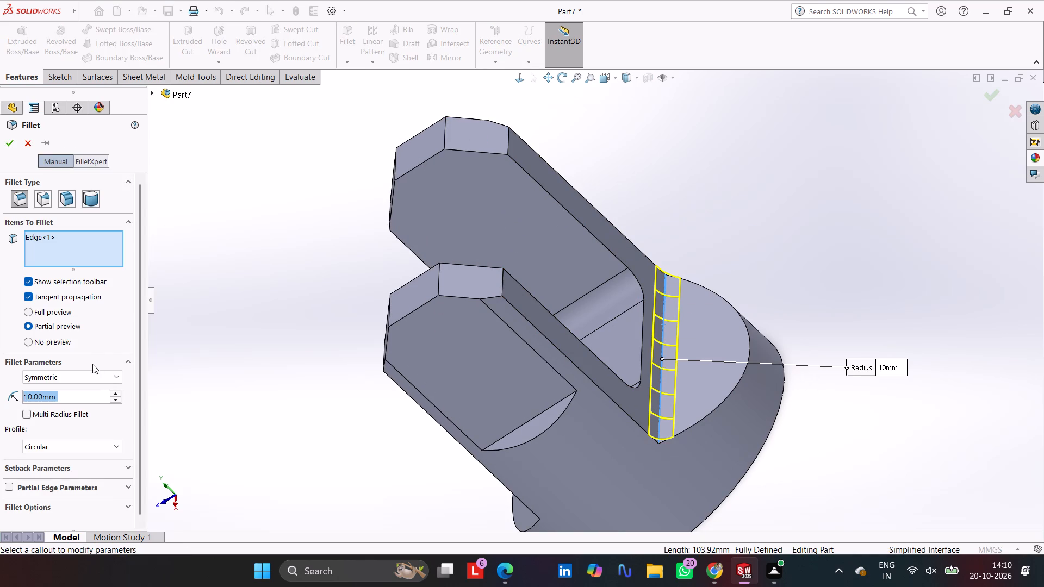
pyautogui.press('5')
pyautogui.press('Return')
pyautogui.press('Return')
# Fillet the matching edge between the opposite sloped shoulder and the fork's side face with a 5 mm radius.
pyautogui.press('Return')
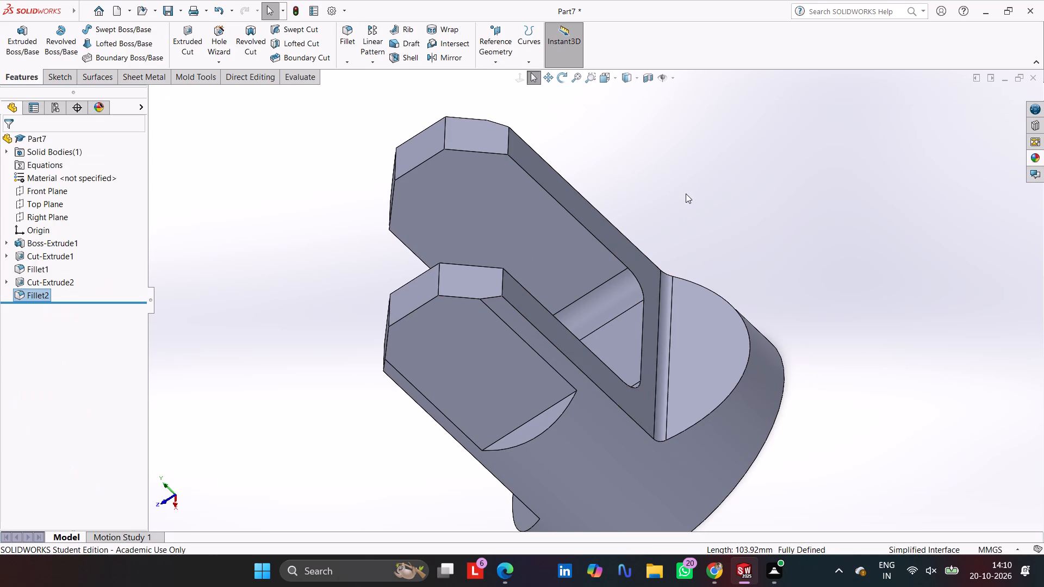
pyautogui.moveTo(687, 197); pyautogui.dragTo(830, 90, button='middle')
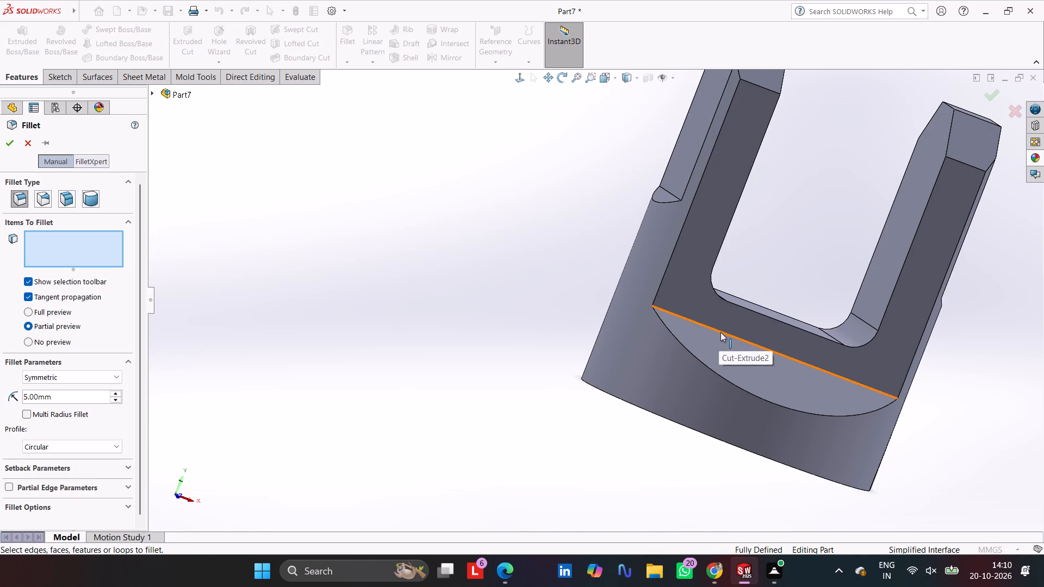
pyautogui.click(720, 332)
pyautogui.press('Return')
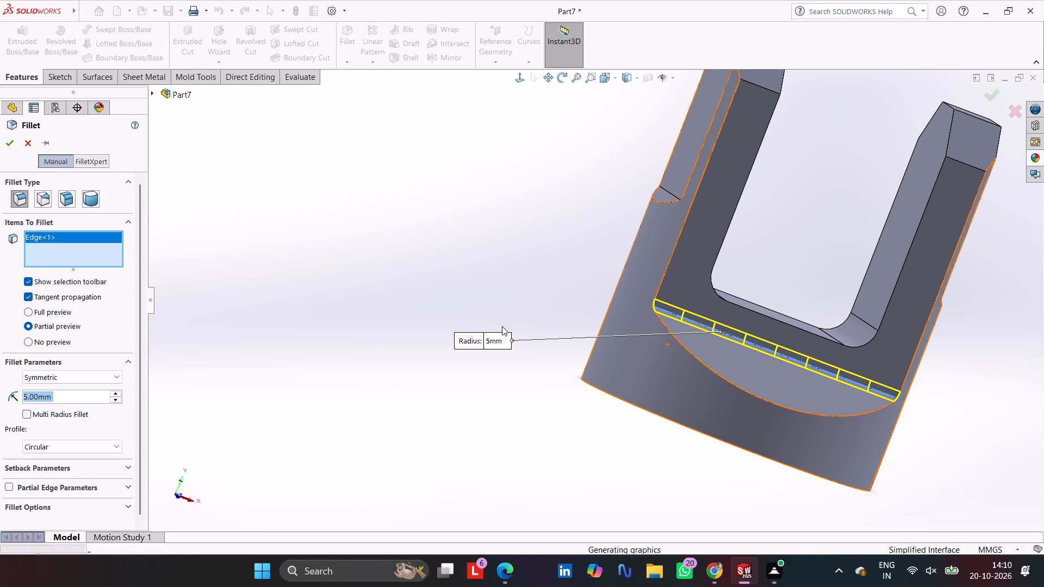
pyautogui.click(459, 253)
# Examine the fork's arms, slot, side flats and filleted shoulders from several directions.
pyautogui.moveTo(540, 260); pyautogui.dragTo(402, 293, button='middle')
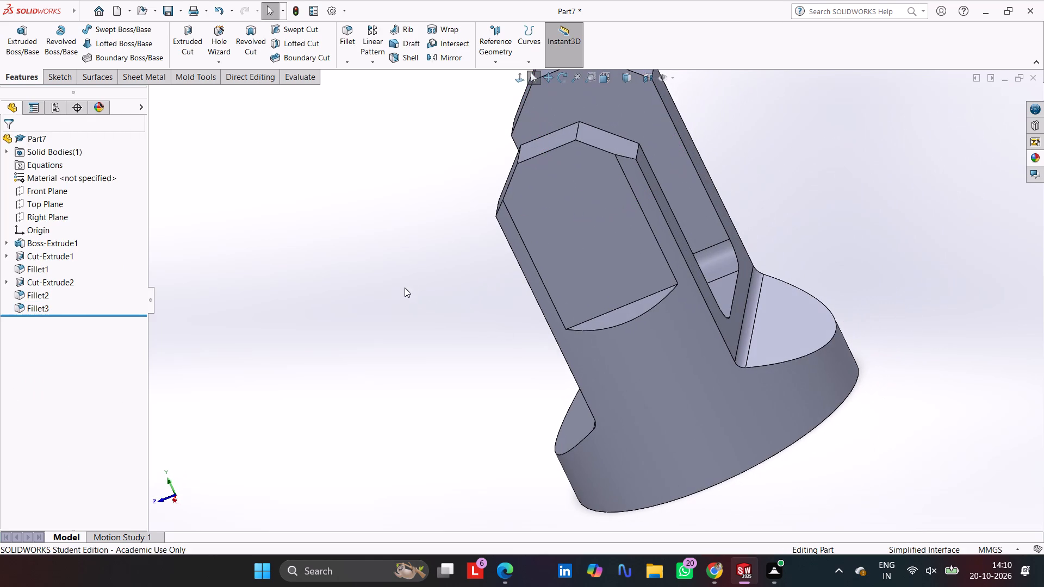
pyautogui.click(417, 279)
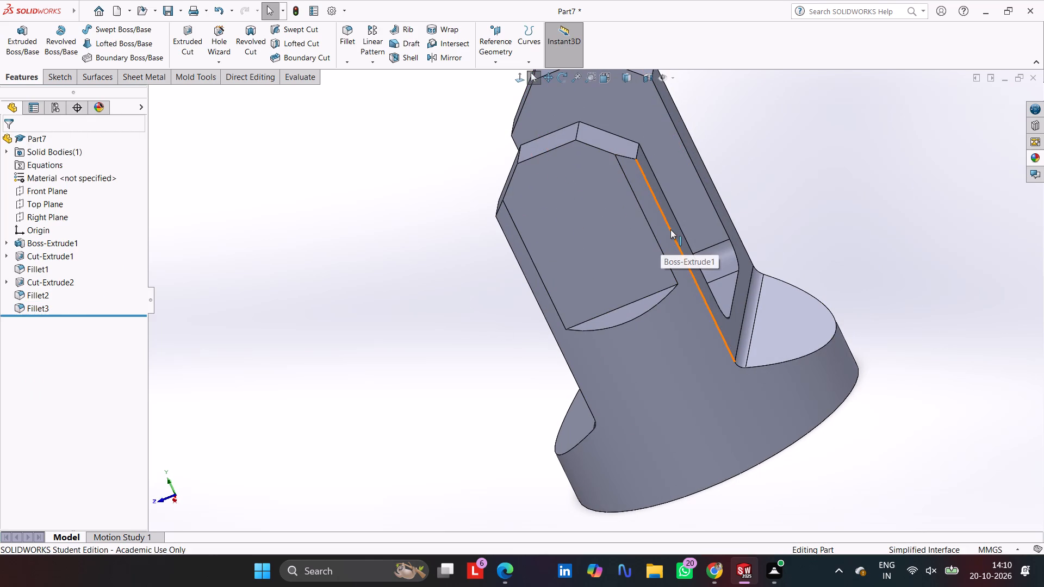
pyautogui.scroll(2, 670, 229)
pyautogui.click(788, 140)
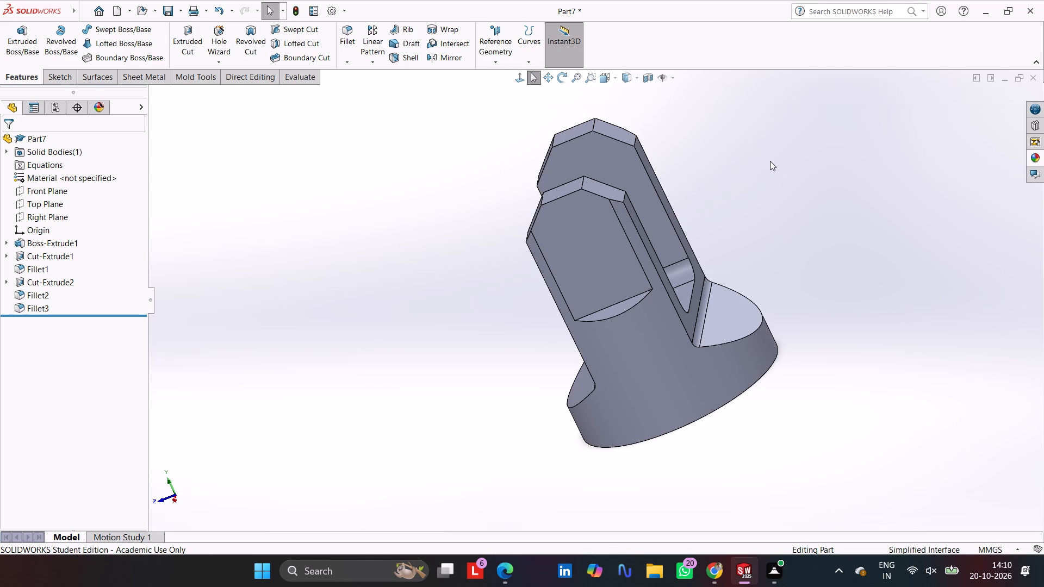
pyautogui.moveTo(770, 160); pyautogui.dragTo(673, 302, button='middle')
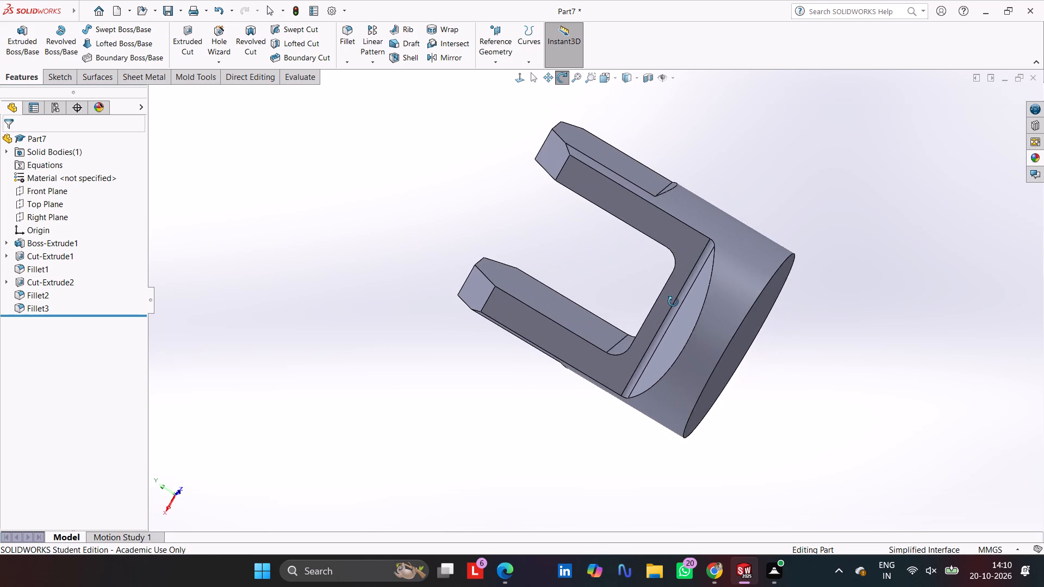
pyautogui.moveTo(673, 302); pyautogui.dragTo(648, 357, button='middle')
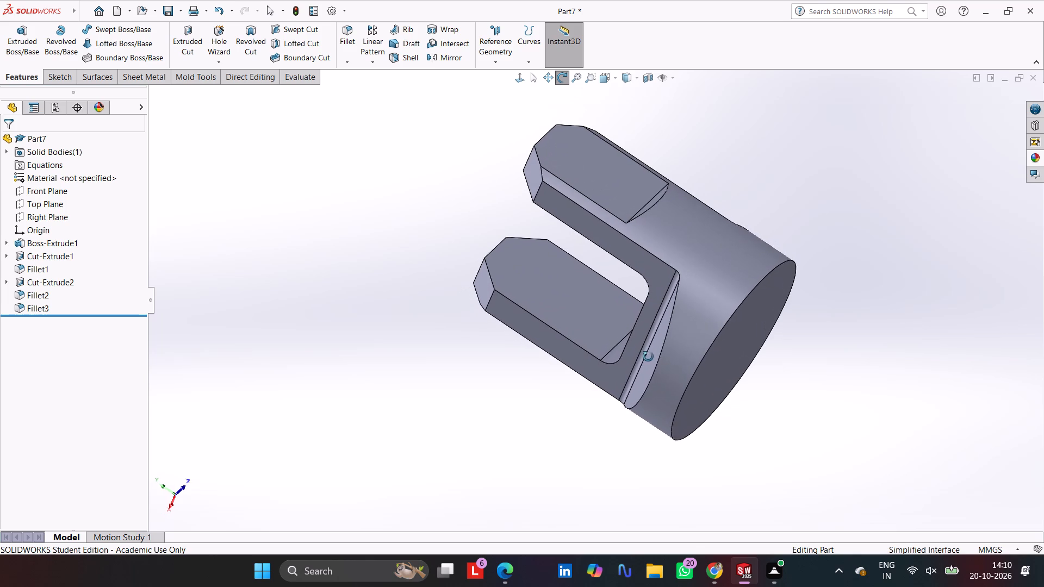
pyautogui.moveTo(648, 357); pyautogui.dragTo(648, 357, button='middle')
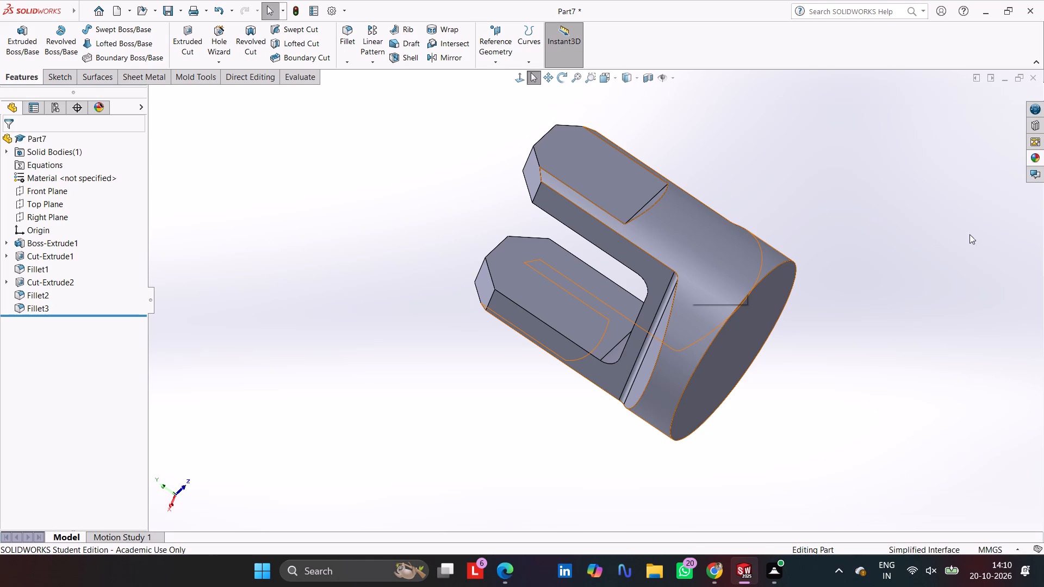
pyautogui.moveTo(450, 341); pyautogui.dragTo(518, 274, button='middle')
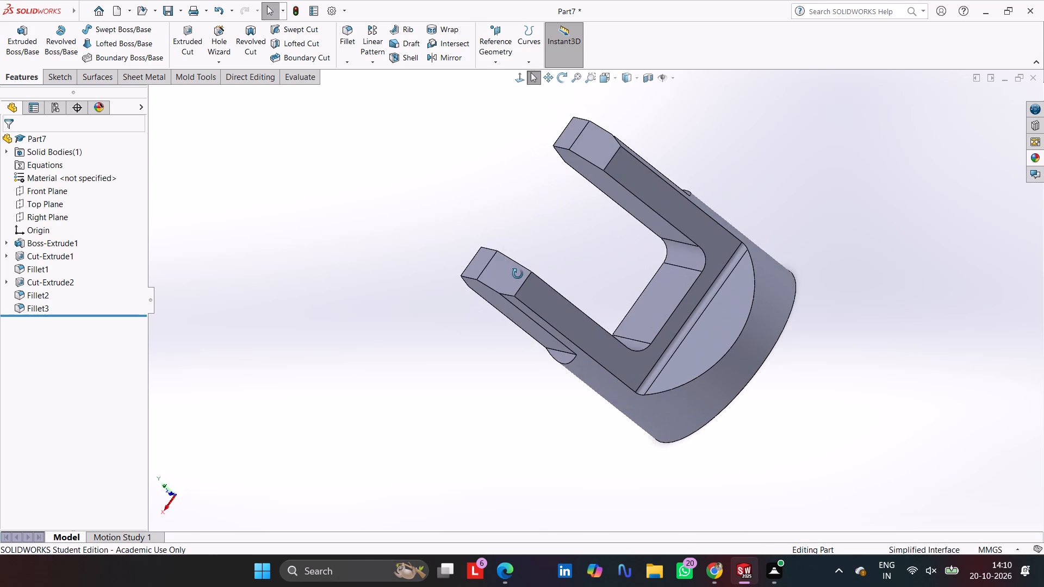
pyautogui.moveTo(518, 274); pyautogui.dragTo(529, 310, button='middle')
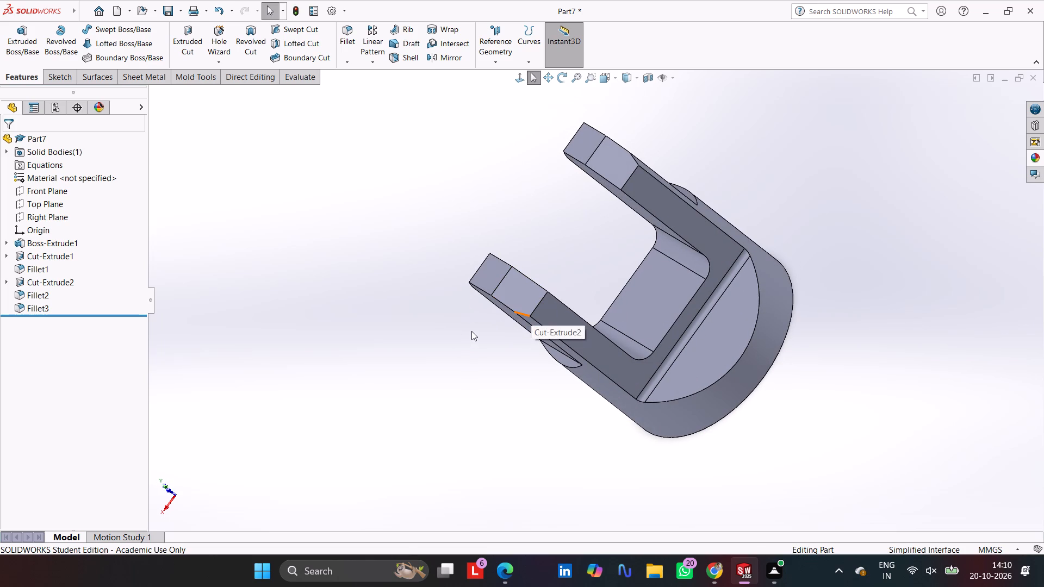
# Start a sketch on one arm's outer flat face and draw an infinite vertical construction line through the origin.
pyautogui.moveTo(459, 351); pyautogui.dragTo(457, 357, button='middle')
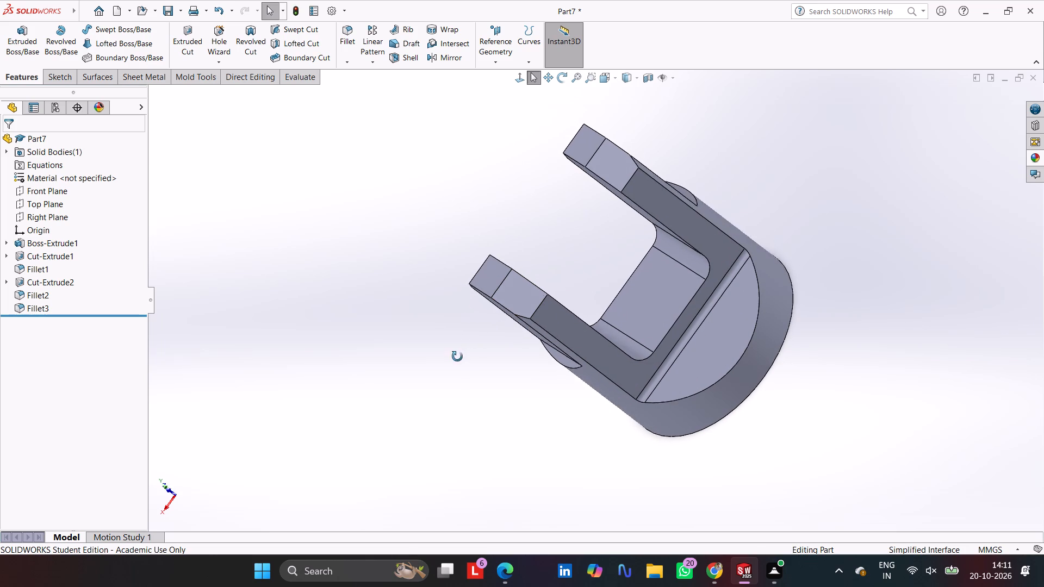
pyautogui.moveTo(457, 357); pyautogui.dragTo(369, 399, button='middle')
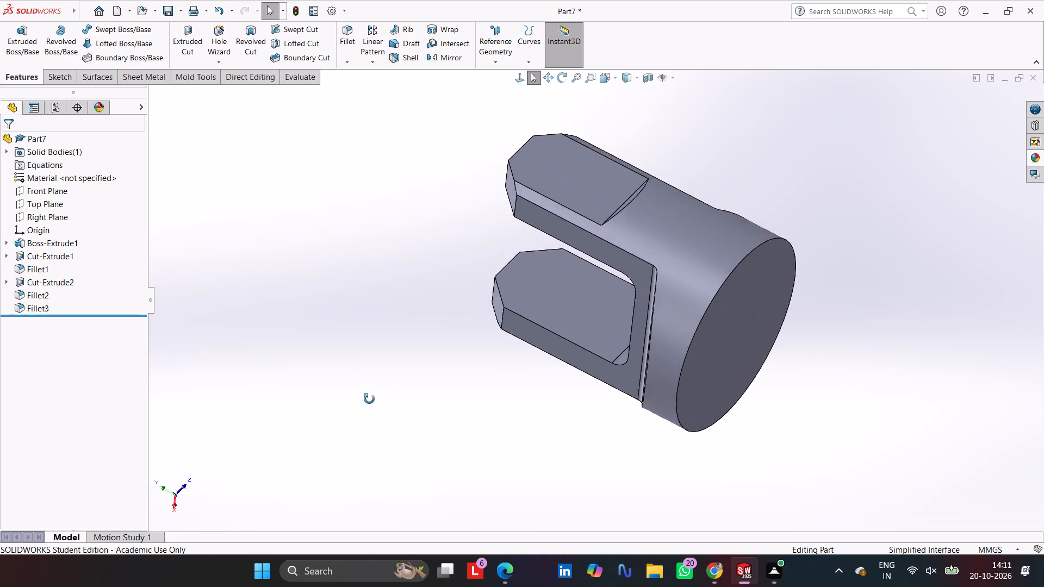
pyautogui.moveTo(369, 399); pyautogui.dragTo(299, 455, button='middle')
pyautogui.click(549, 178)
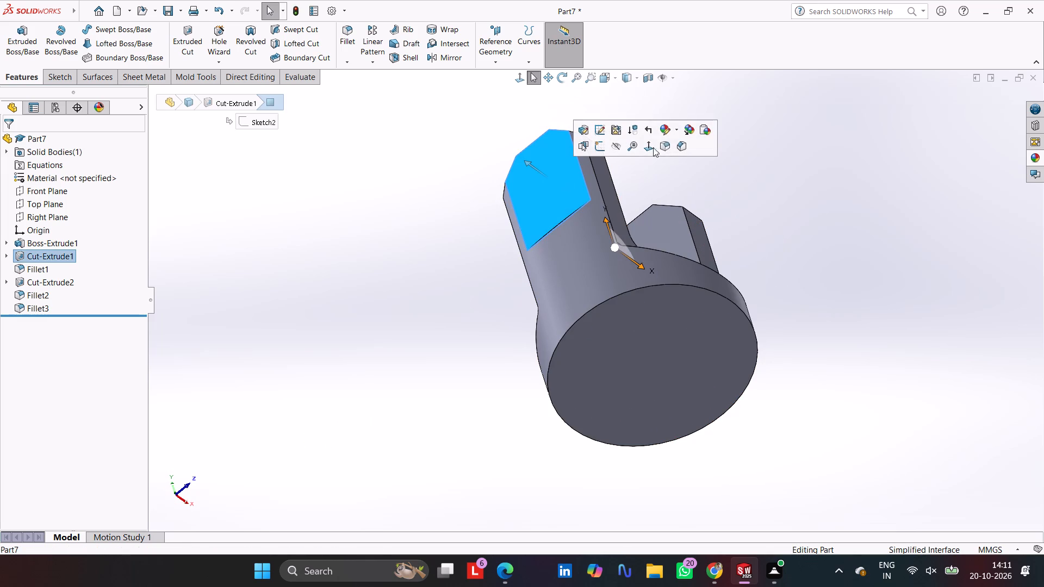
pyautogui.click(603, 146)
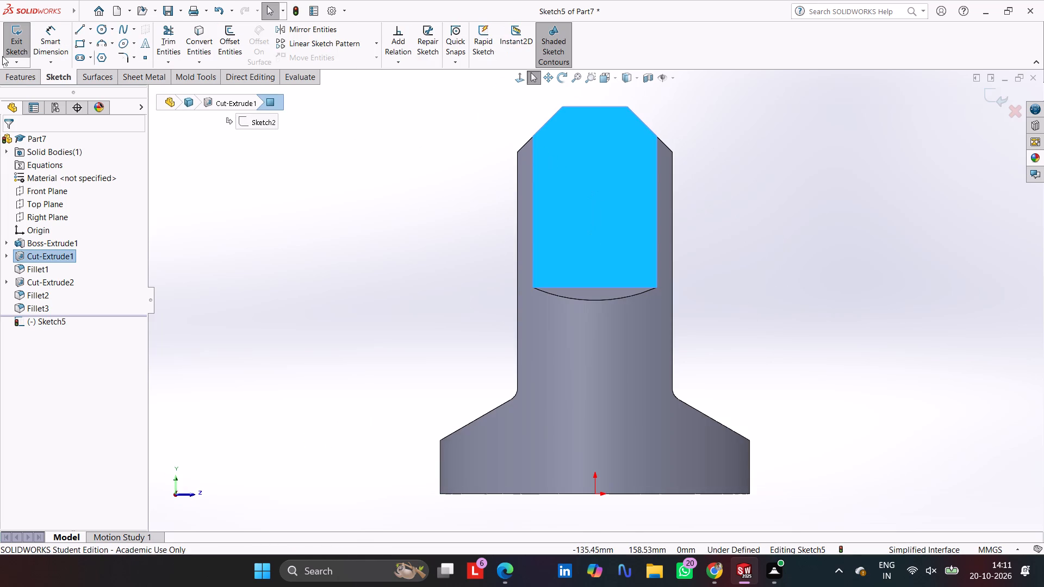
pyautogui.click(102, 29)
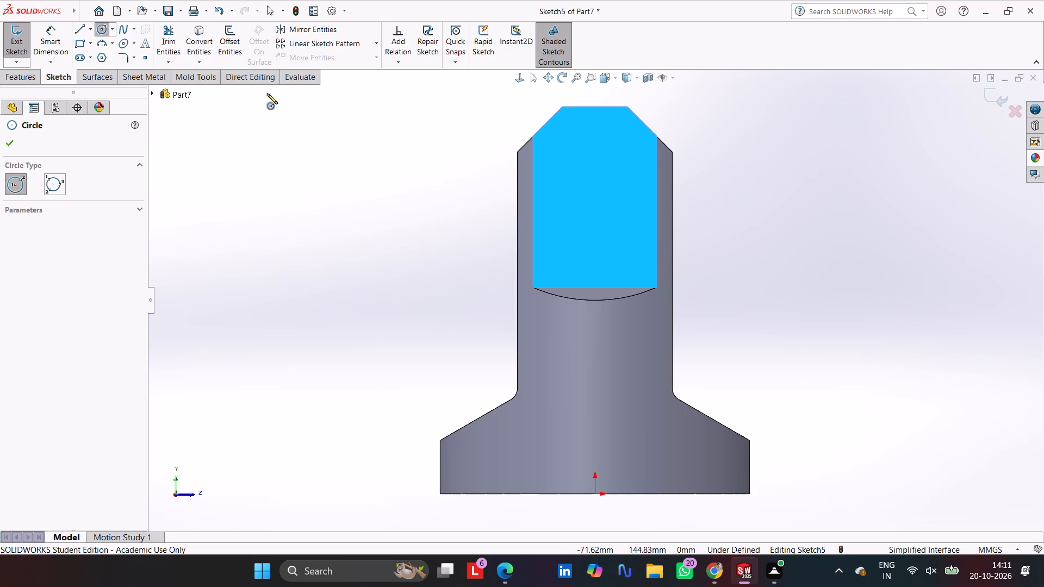
pyautogui.click(85, 27)
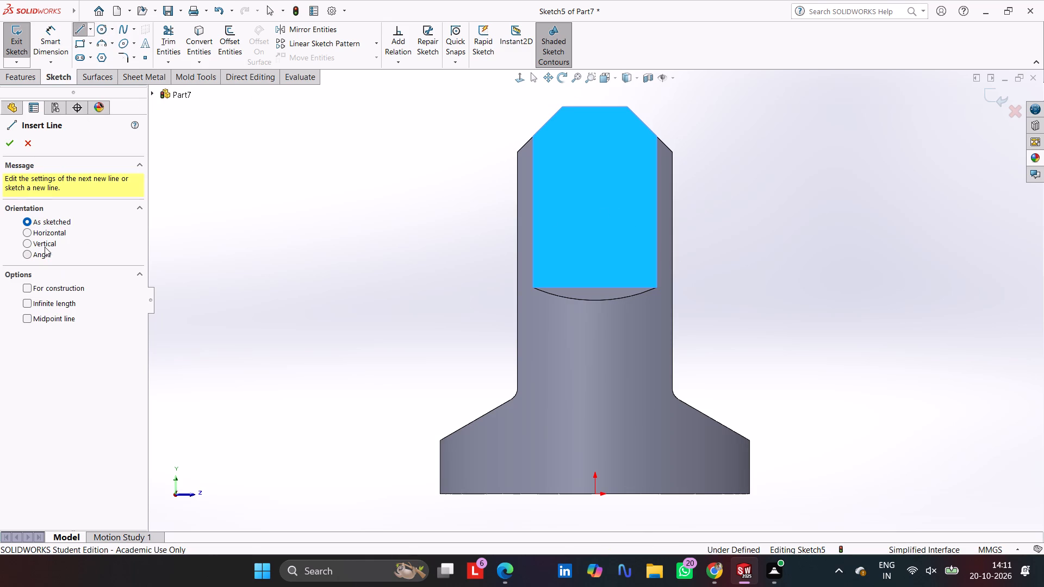
pyautogui.click(44, 247)
pyautogui.click(52, 304)
pyautogui.click(61, 286)
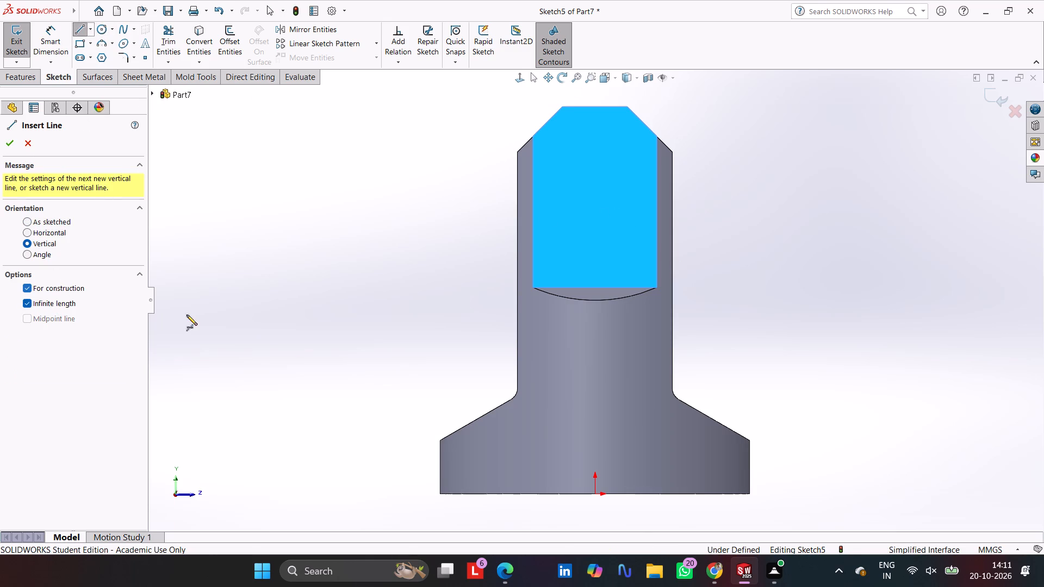
pyautogui.click(594, 494)
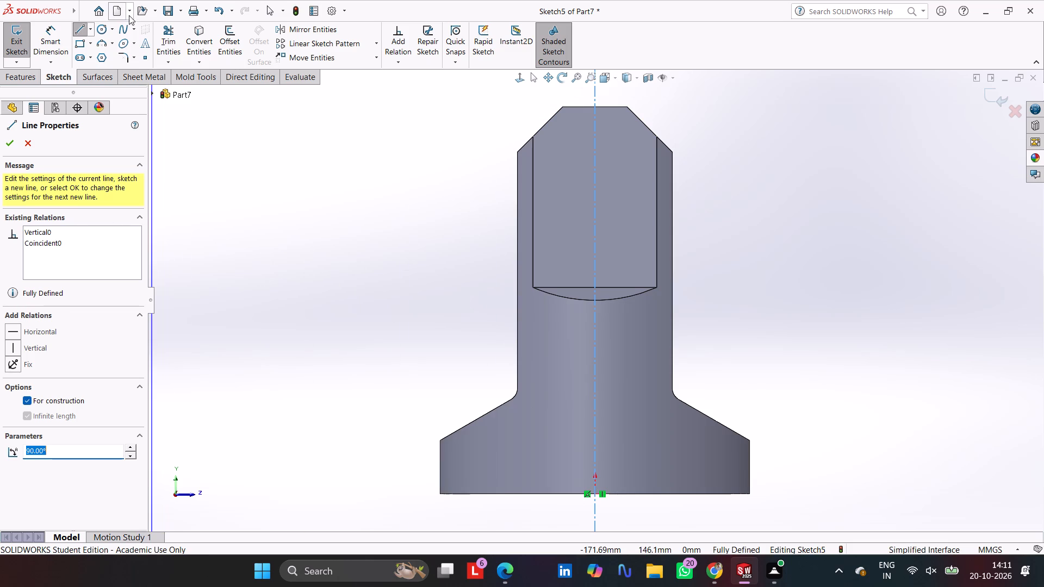
# Sketch a circle centred on the construction line near the arm's upper end and set its diameter to 30 mm.
pyautogui.click(102, 30)
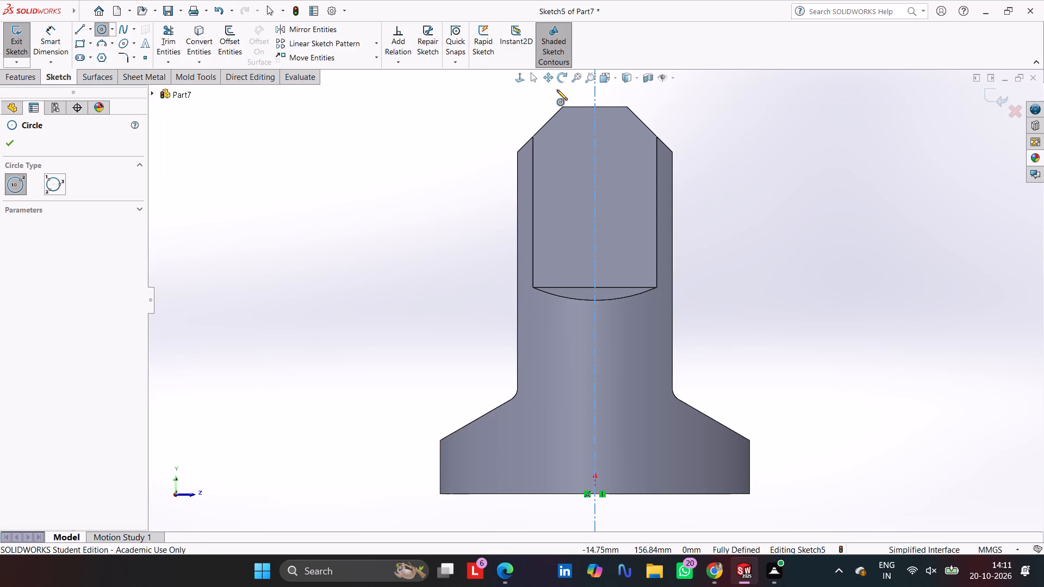
pyautogui.click(595, 171)
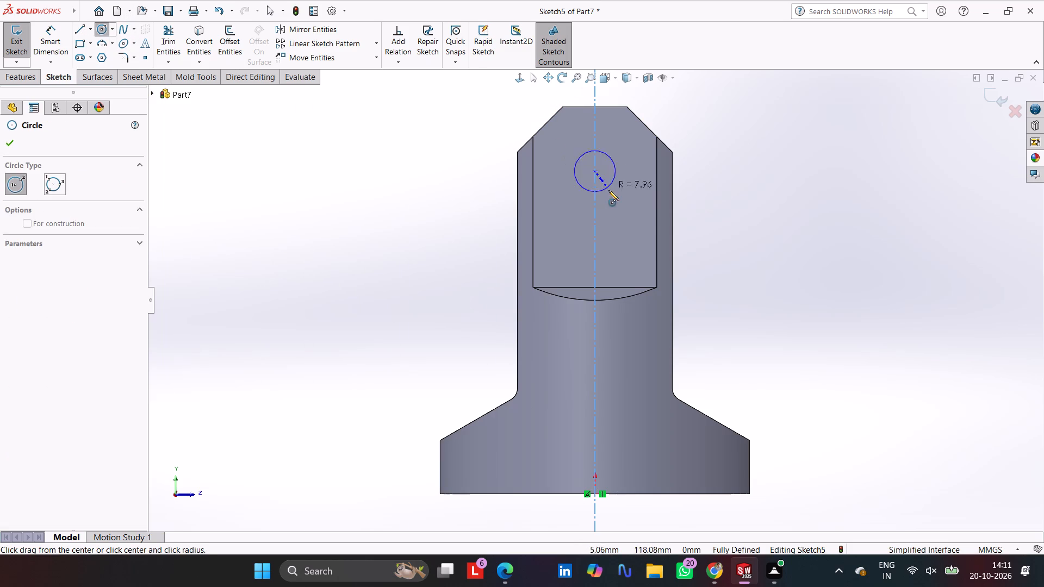
pyautogui.click(618, 205)
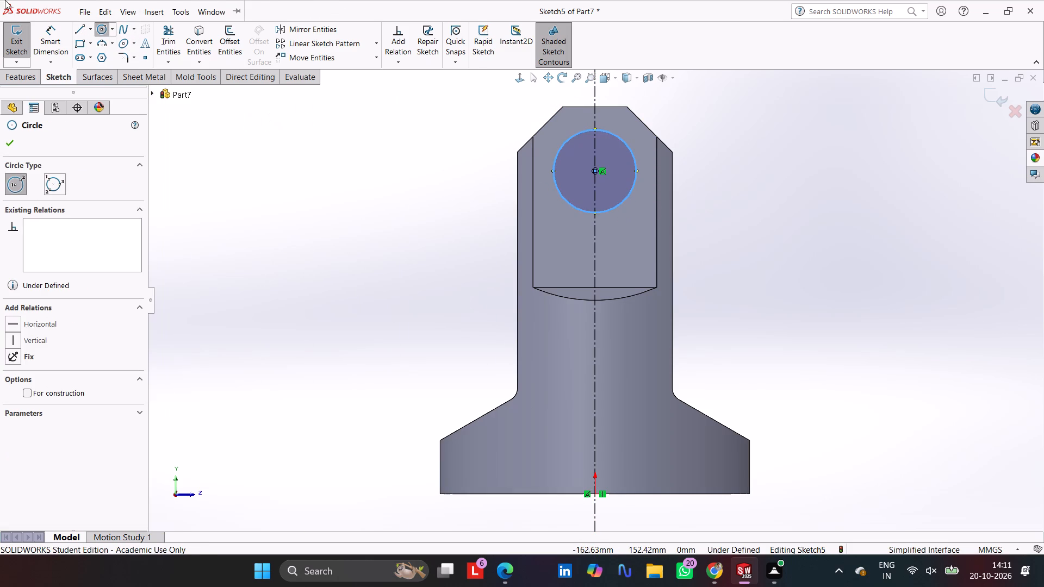
pyautogui.click(48, 33)
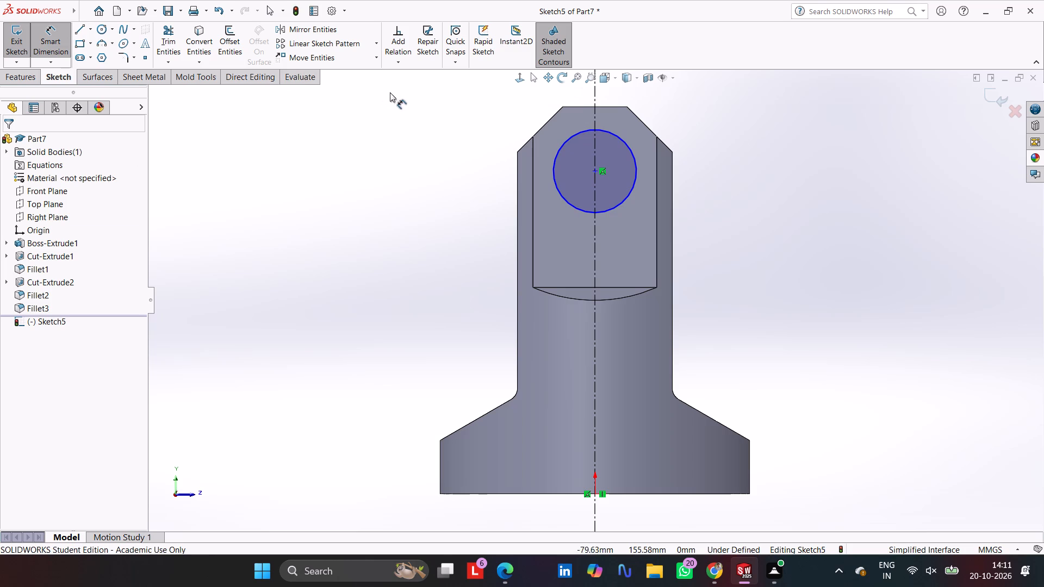
pyautogui.click(556, 177)
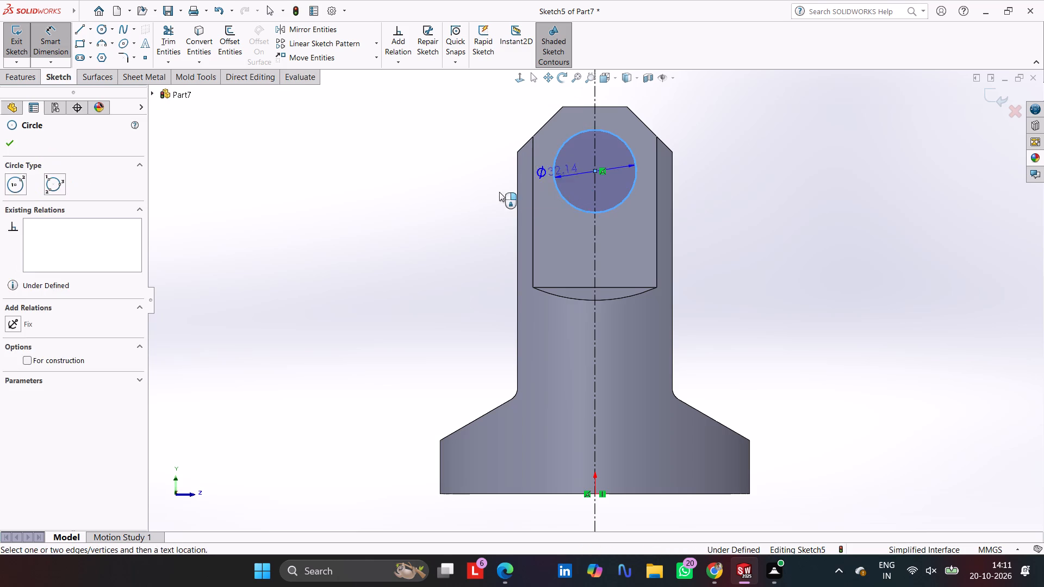
pyautogui.click(454, 195)
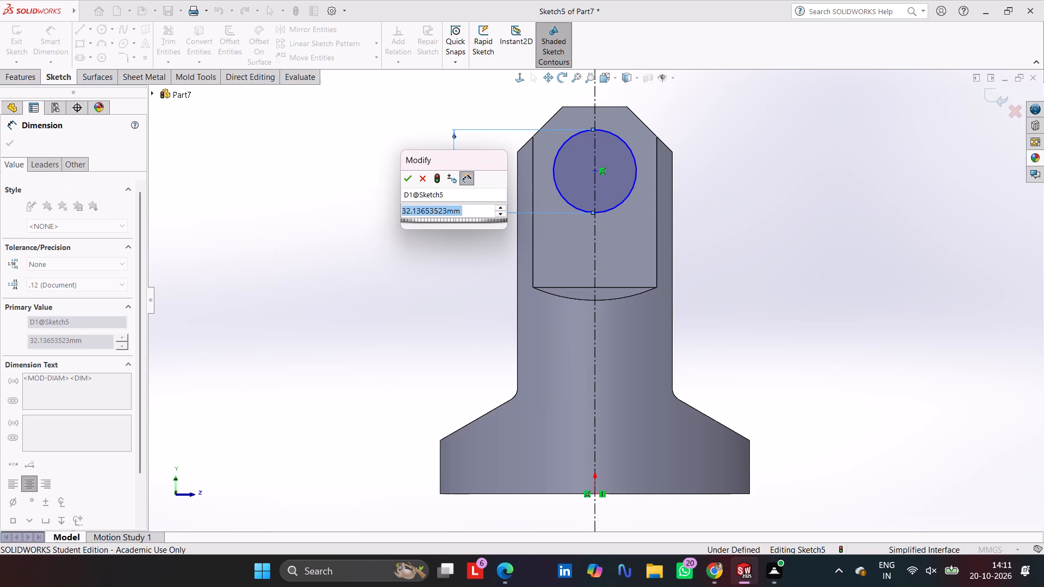
pyautogui.write('30')
pyautogui.press('Return')
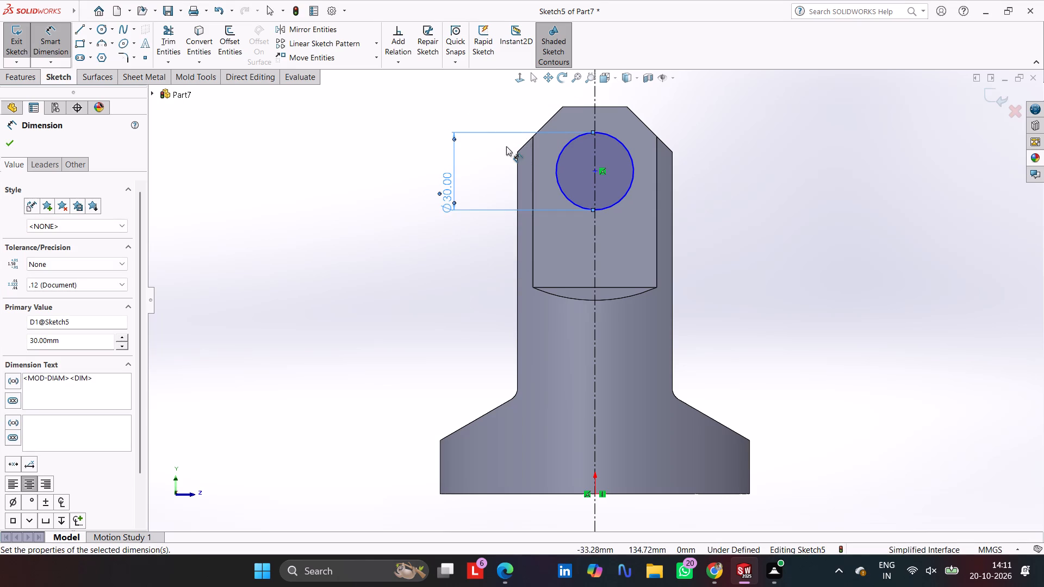
# Set the vertical distance between the circle's centre and the arm's top edge to 30 mm.
pyautogui.click(596, 172)
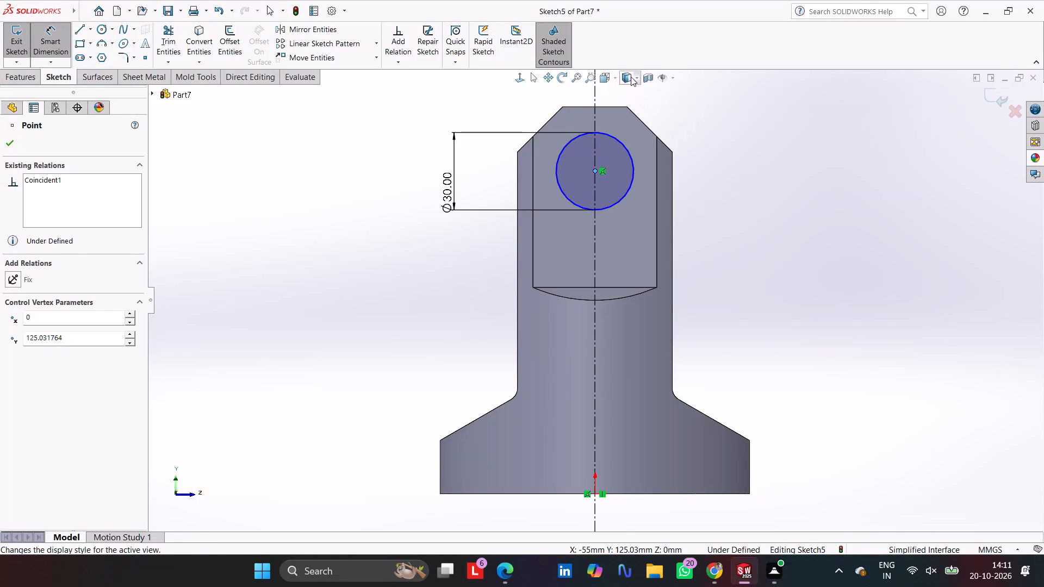
pyautogui.click(606, 105)
pyautogui.click(782, 122)
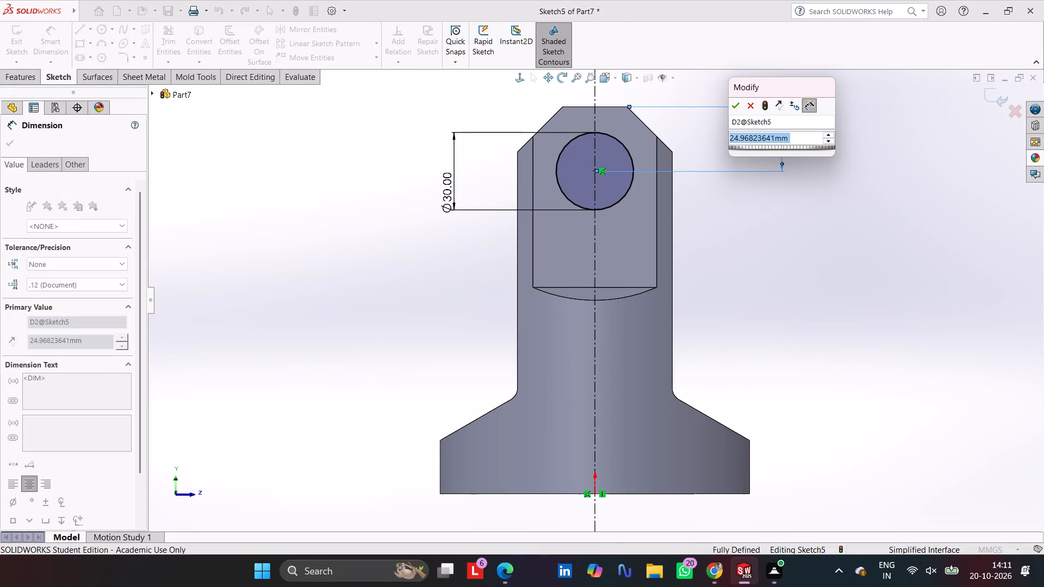
pyautogui.write('30')
pyautogui.press('Return')
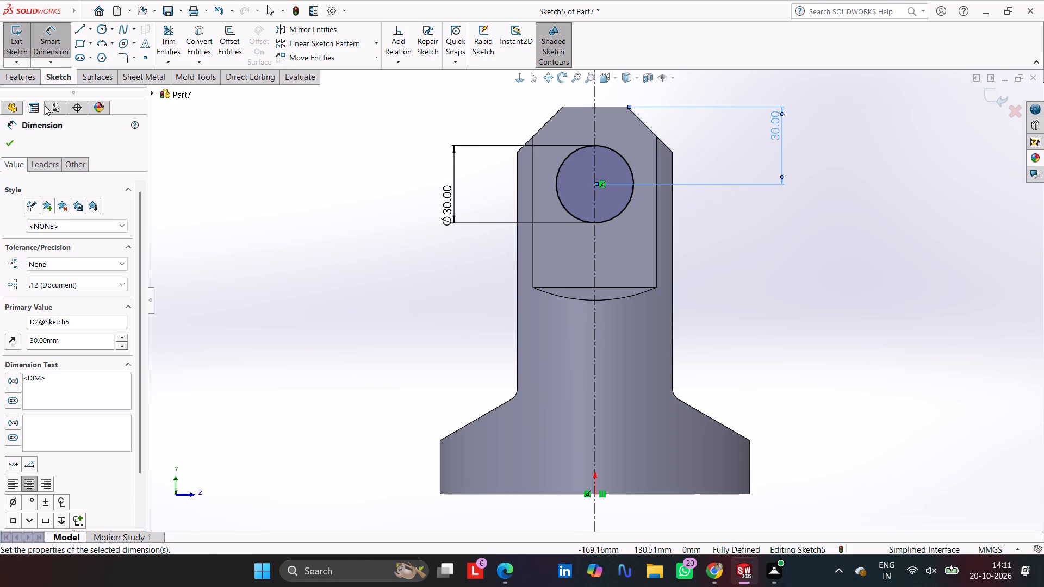
# Extrude-cut the 30 mm circle Through All so the hole passes through both fork arms.
pyautogui.click(25, 78)
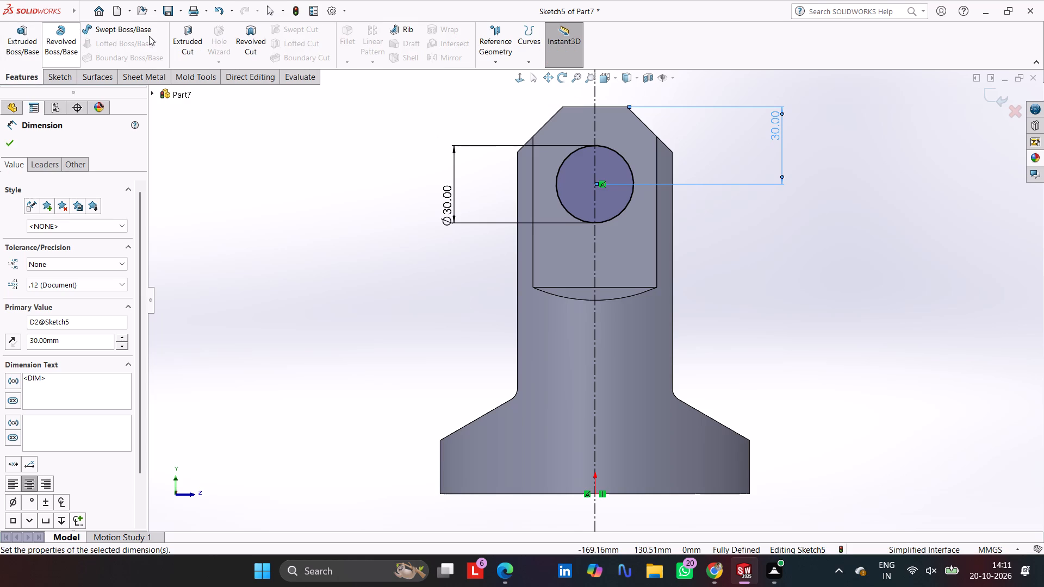
pyautogui.click(191, 34)
pyautogui.moveTo(395, 202); pyautogui.dragTo(389, 209, button='middle')
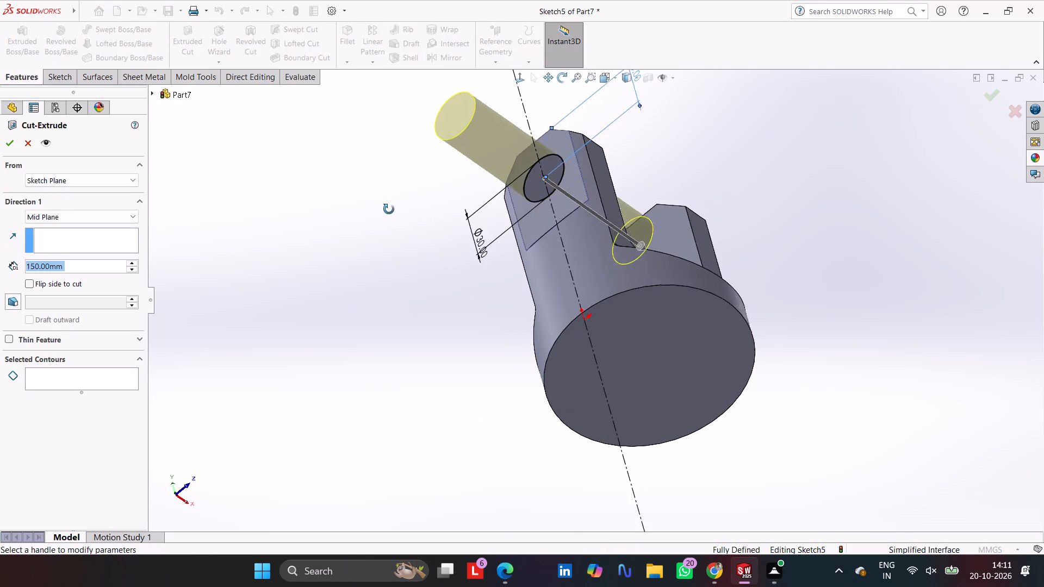
pyautogui.moveTo(389, 209); pyautogui.dragTo(327, 291, button='middle')
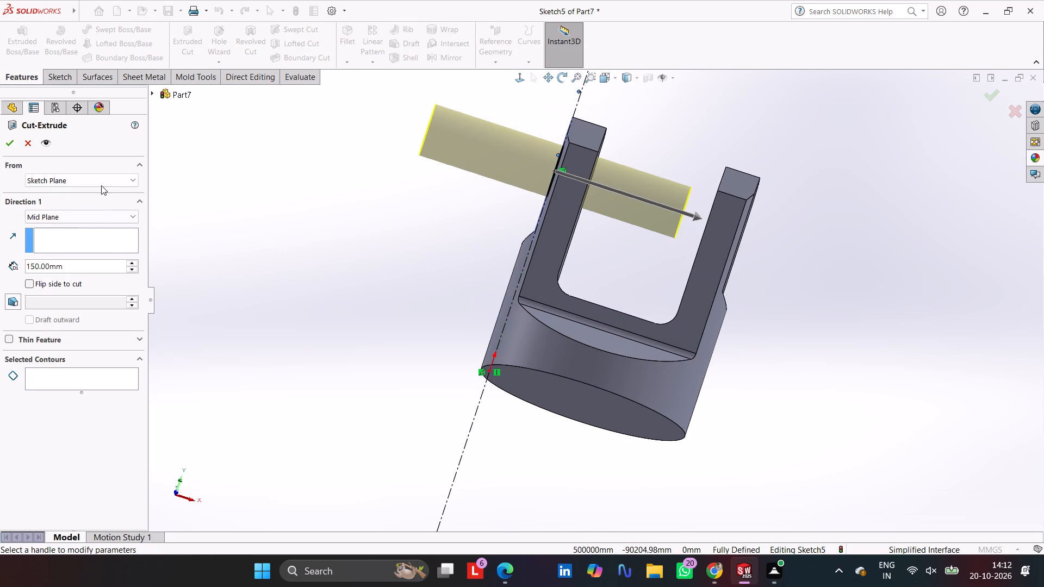
pyautogui.click(105, 180)
pyautogui.click(104, 182)
pyautogui.click(88, 223)
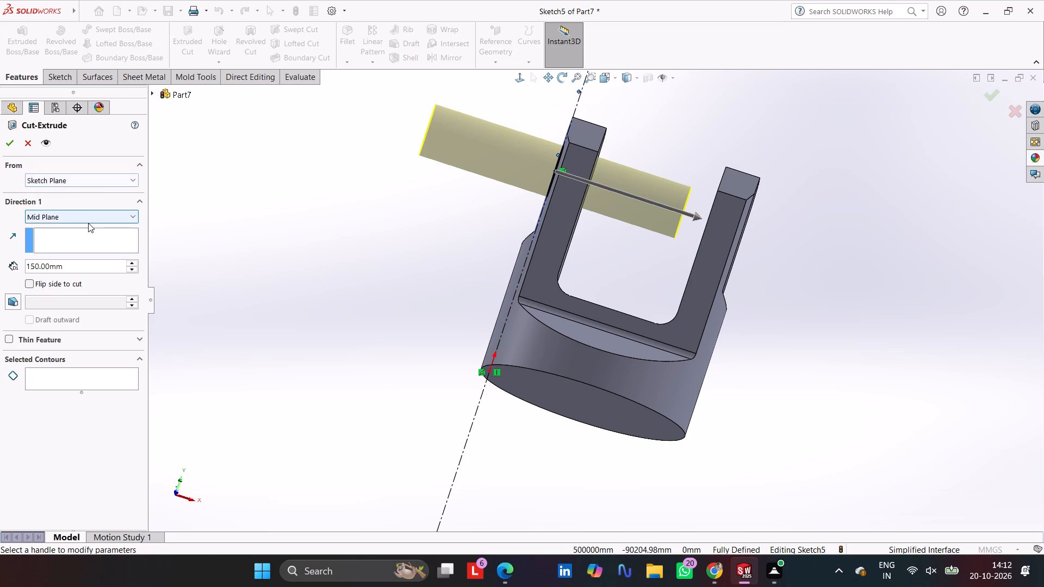
pyautogui.click(82, 238)
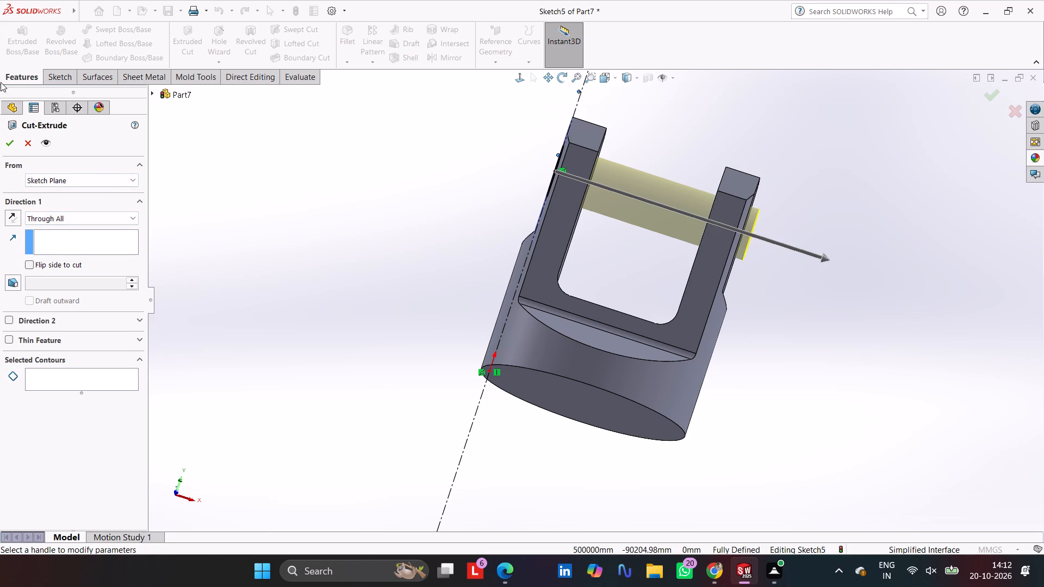
pyautogui.click(6, 141)
pyautogui.click(384, 190)
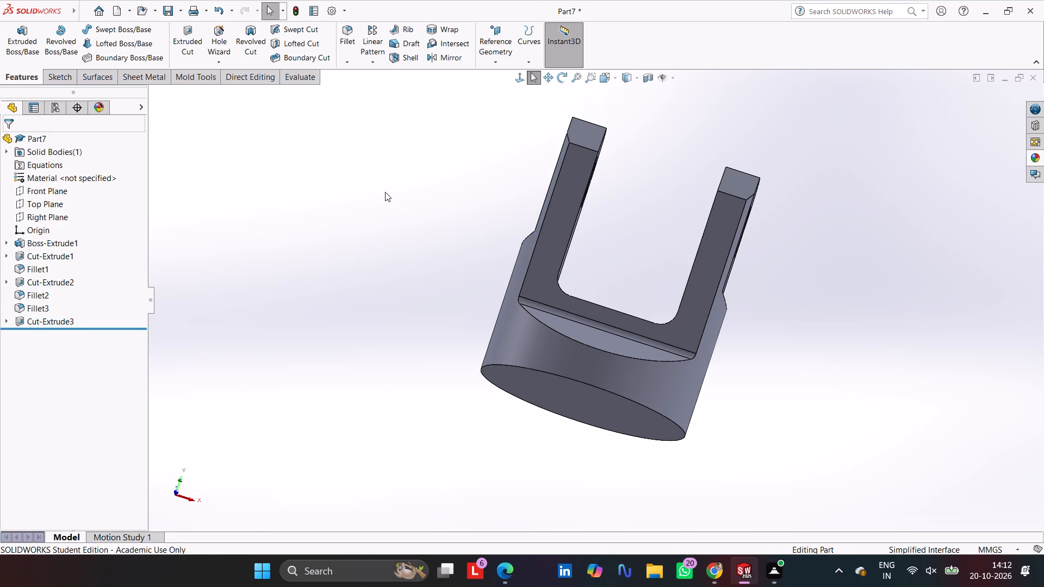
# Start a sketch on the same arm's slot-side face and draw a circle about 45 mm in diameter, concentric with the hole.
pyautogui.moveTo(389, 197); pyautogui.dragTo(387, 245, button='middle')
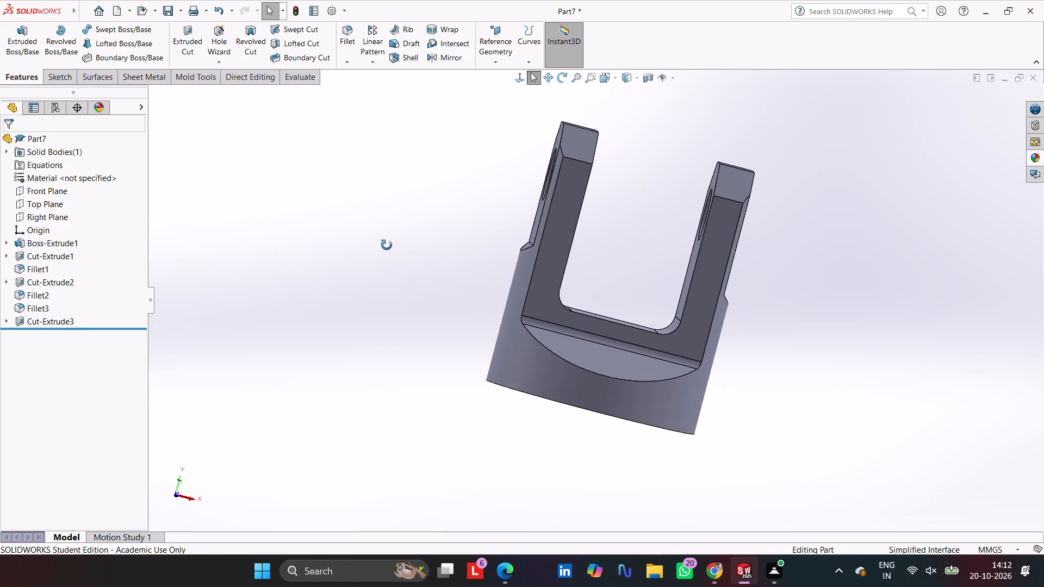
pyautogui.moveTo(387, 245); pyautogui.dragTo(352, 252, button='middle')
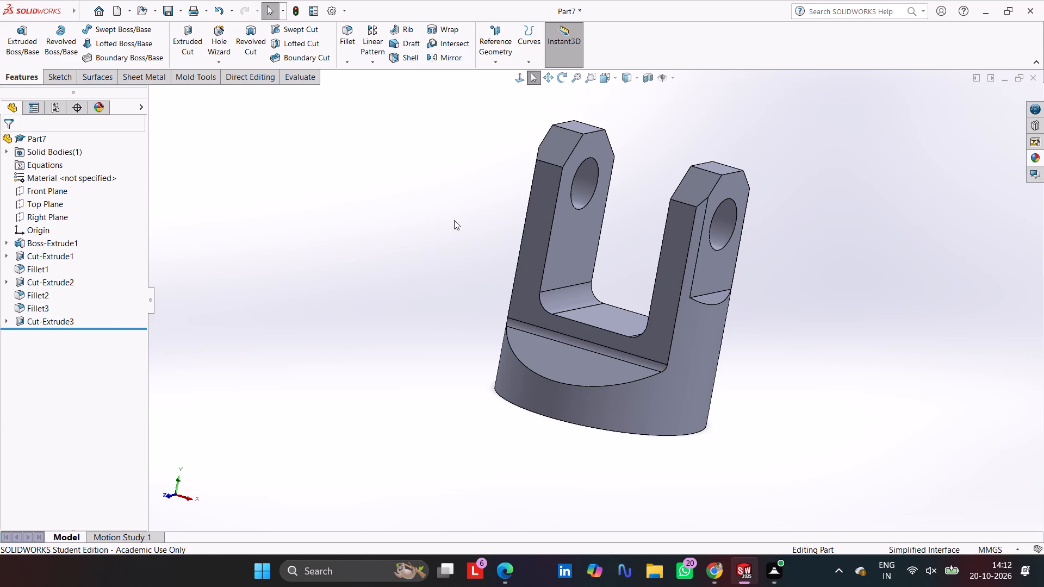
pyautogui.click(579, 219)
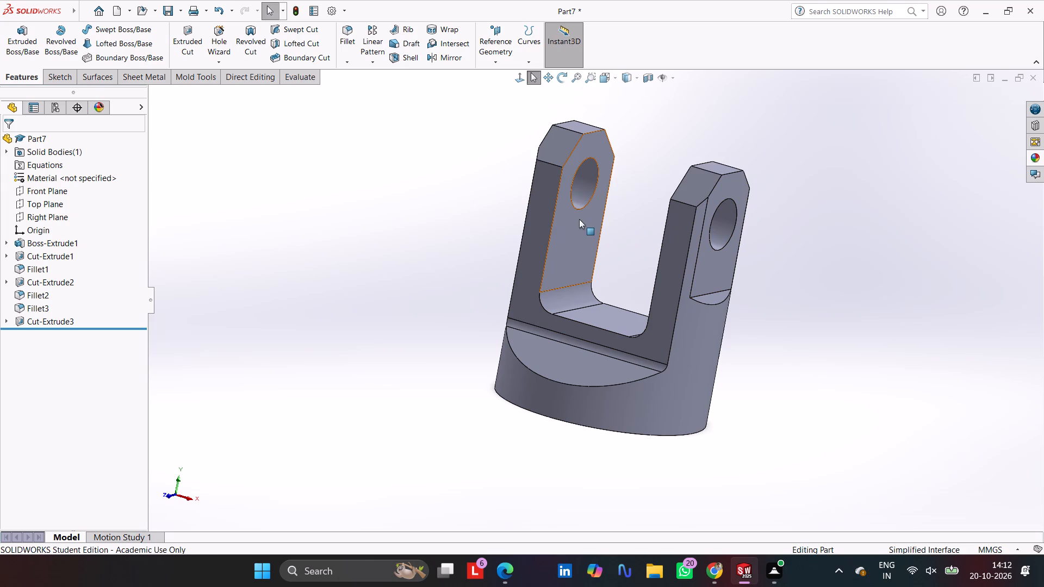
pyautogui.click(629, 187)
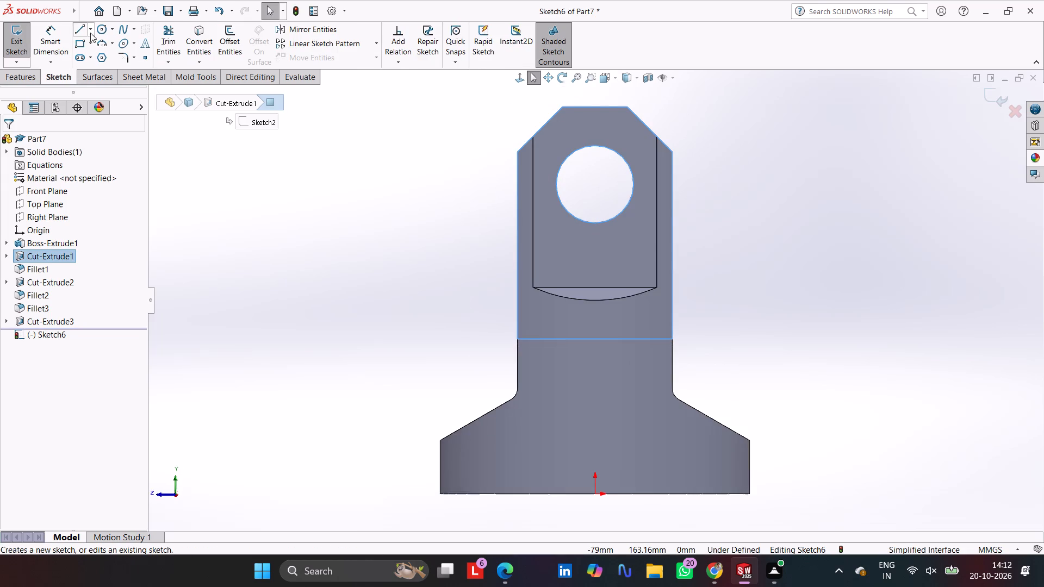
pyautogui.click(97, 30)
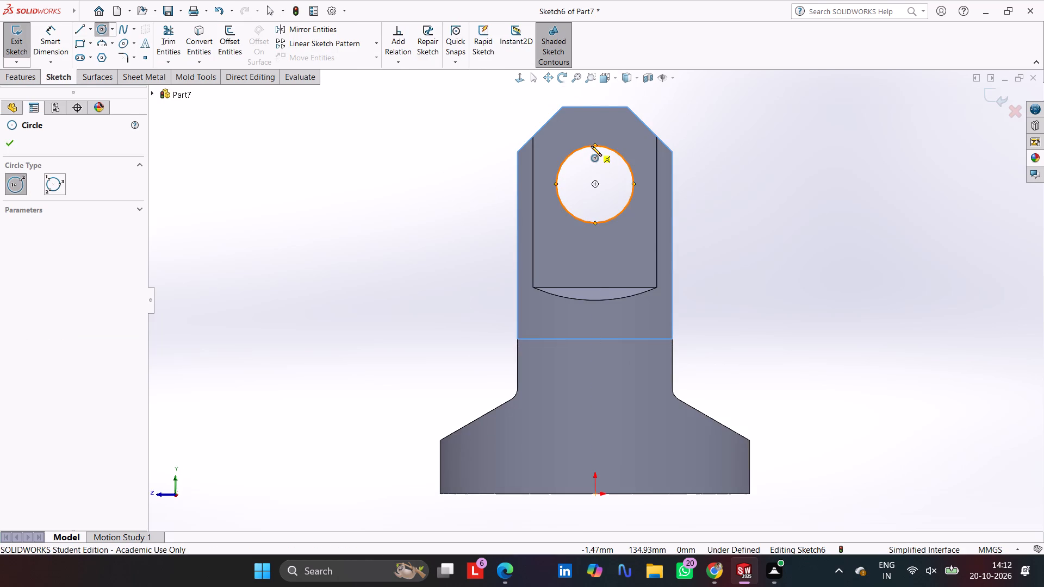
pyautogui.click(596, 184)
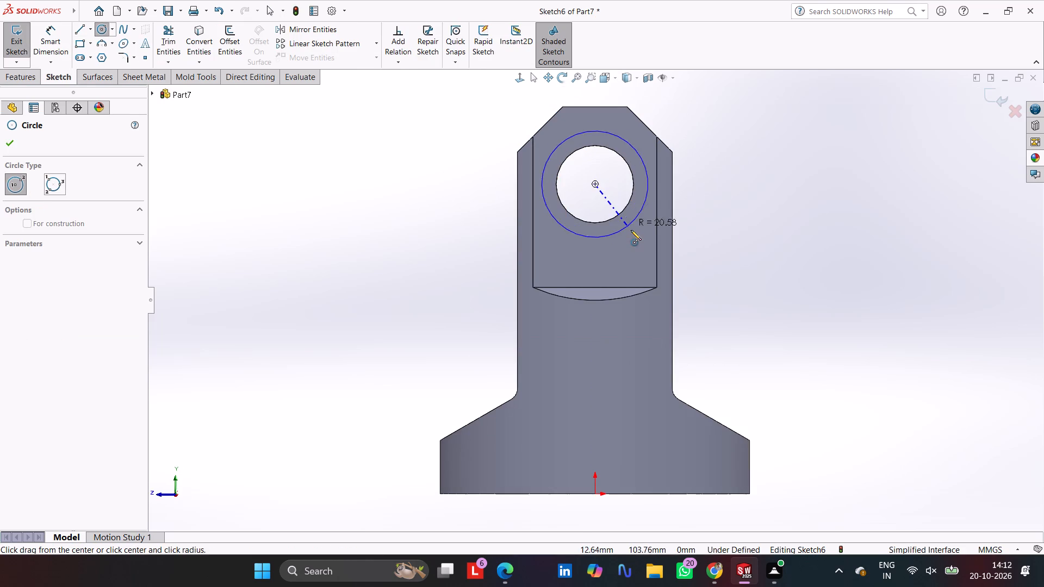
pyautogui.click(631, 229)
# Set the new concentric circle's diameter to 55 mm, entered as 27.5+27.5.
pyautogui.click(45, 29)
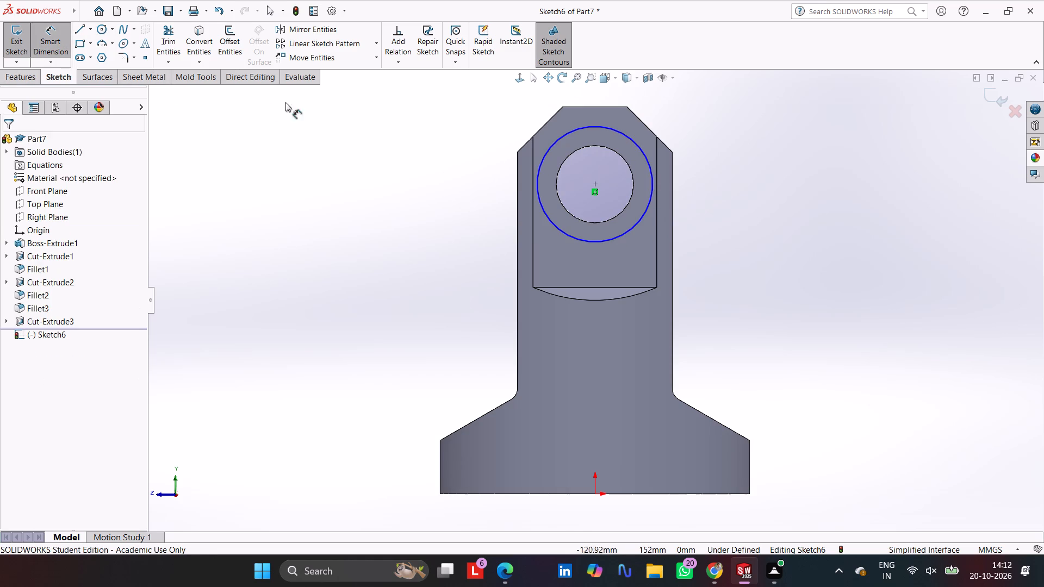
pyautogui.click(548, 218)
pyautogui.click(476, 234)
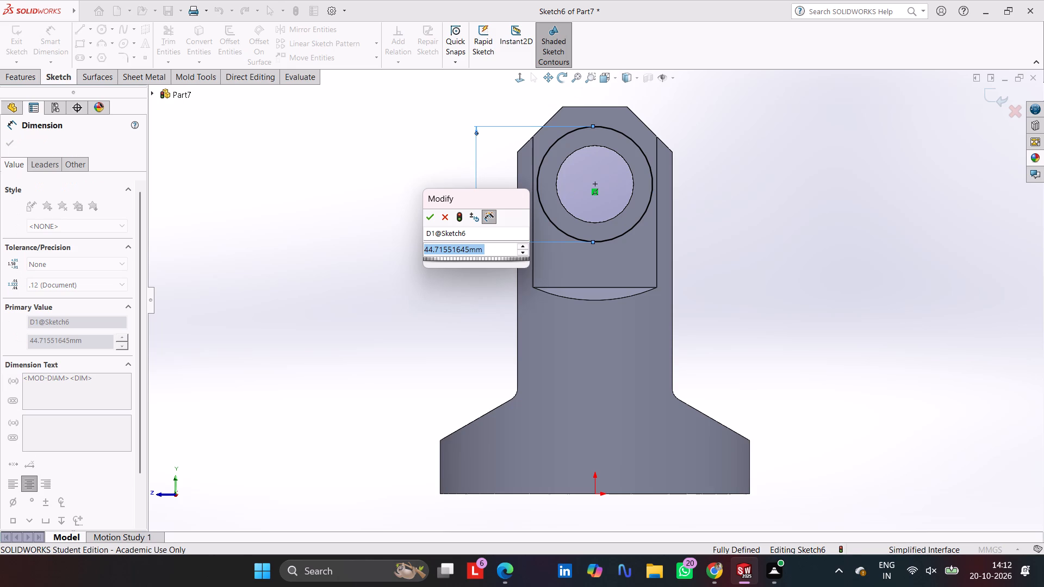
pyautogui.write('27')
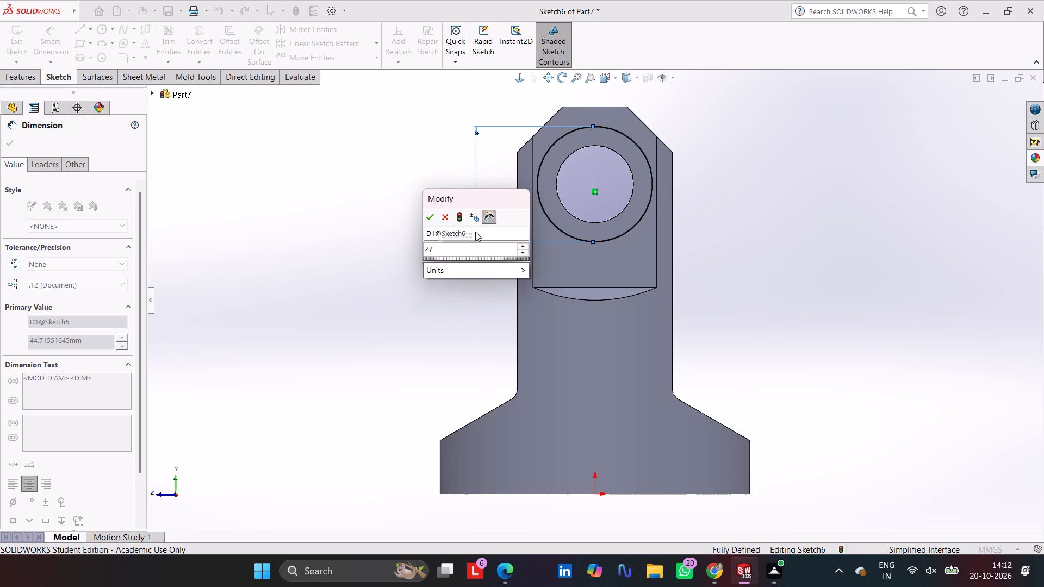
pyautogui.write('.5')
pyautogui.write('+27.5')
pyautogui.press('Return')
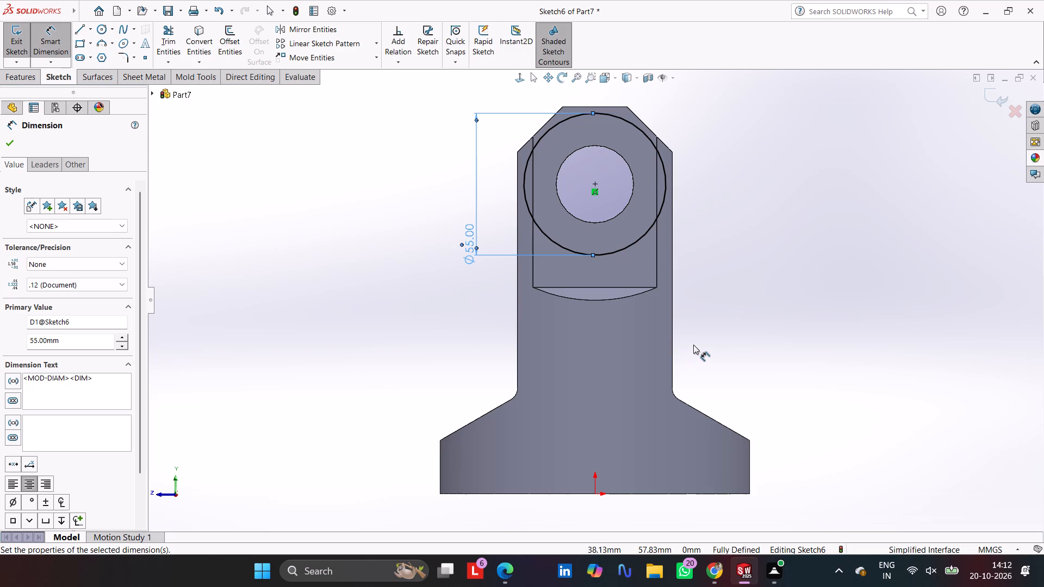
# Close the 55 mm circle sketch and roll the feature history back to just before it, after the cross-hole cut.
pyautogui.press('Escape')
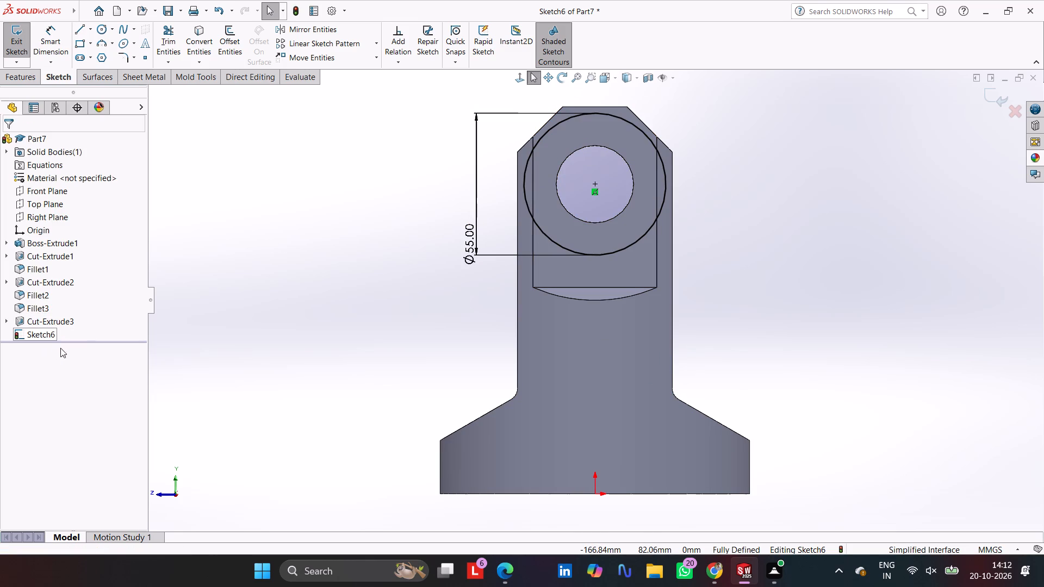
pyautogui.moveTo(66, 344); pyautogui.dragTo(71, 328)
pyautogui.press('Escape')
pyautogui.press('Escape')
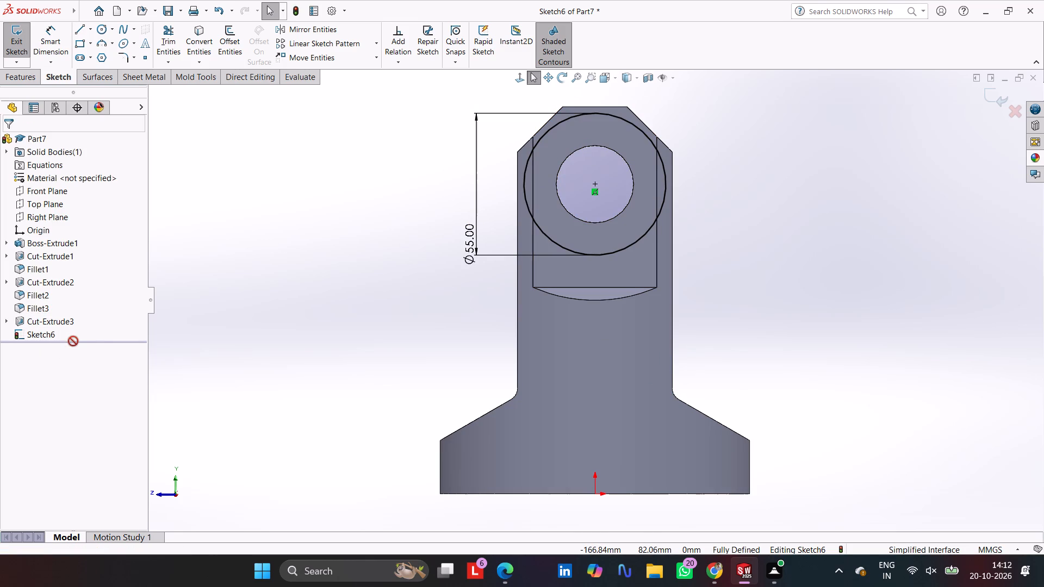
pyautogui.press('Escape')
pyautogui.click(998, 96)
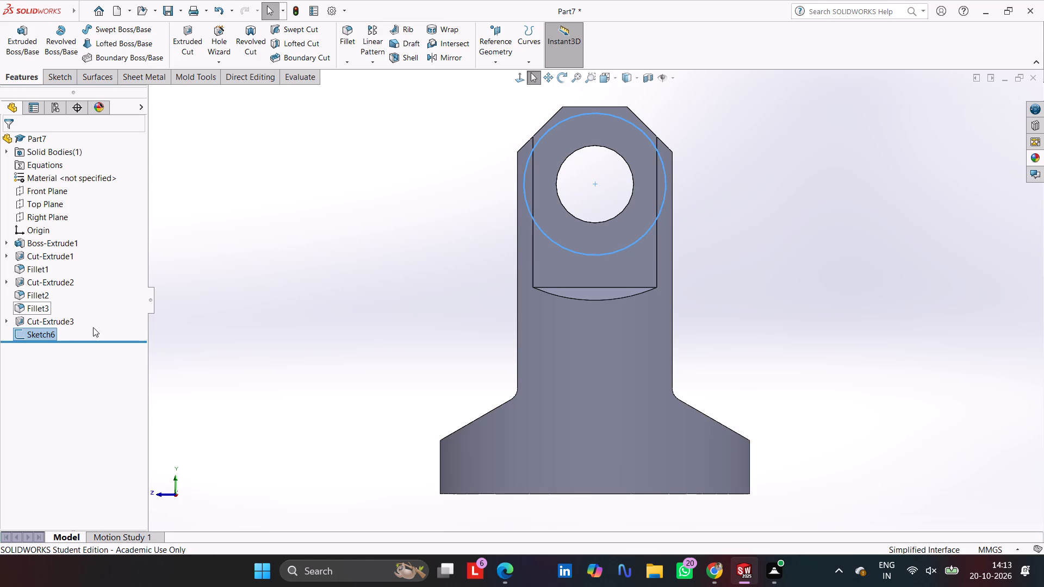
pyautogui.moveTo(94, 345); pyautogui.dragTo(102, 332)
pyautogui.moveTo(98, 342); pyautogui.dragTo(104, 331)
pyautogui.click(327, 237)
# Chamfer the three slot-side edges around one fork arm's tip, two sloped and one top, with 8 mm distance at 45 degrees.
pyautogui.moveTo(331, 241); pyautogui.dragTo(387, 276, button='middle')
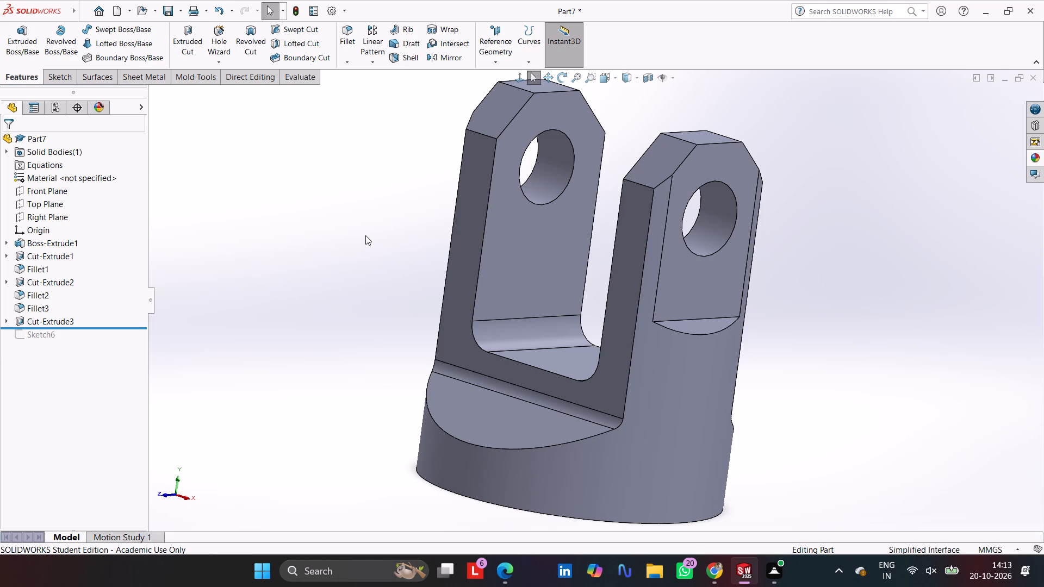
pyautogui.click(434, 178)
pyautogui.click(341, 60)
pyautogui.click(368, 88)
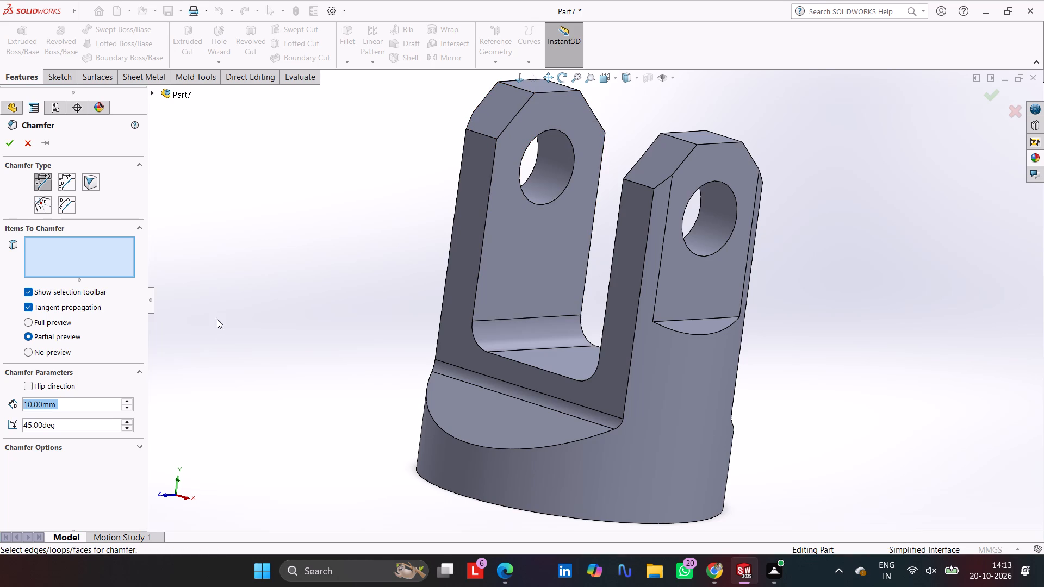
pyautogui.press('8')
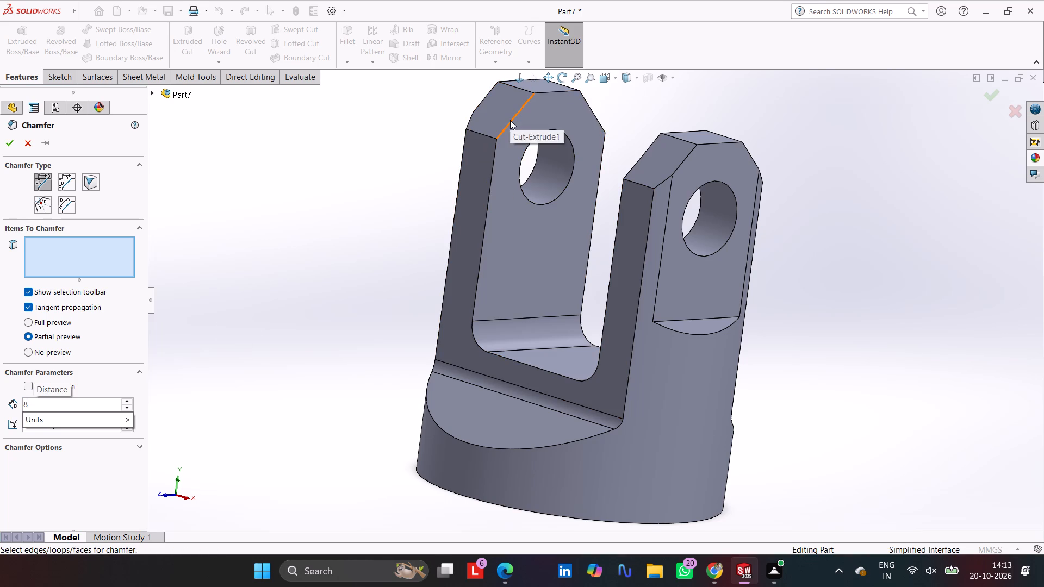
pyautogui.click(510, 120)
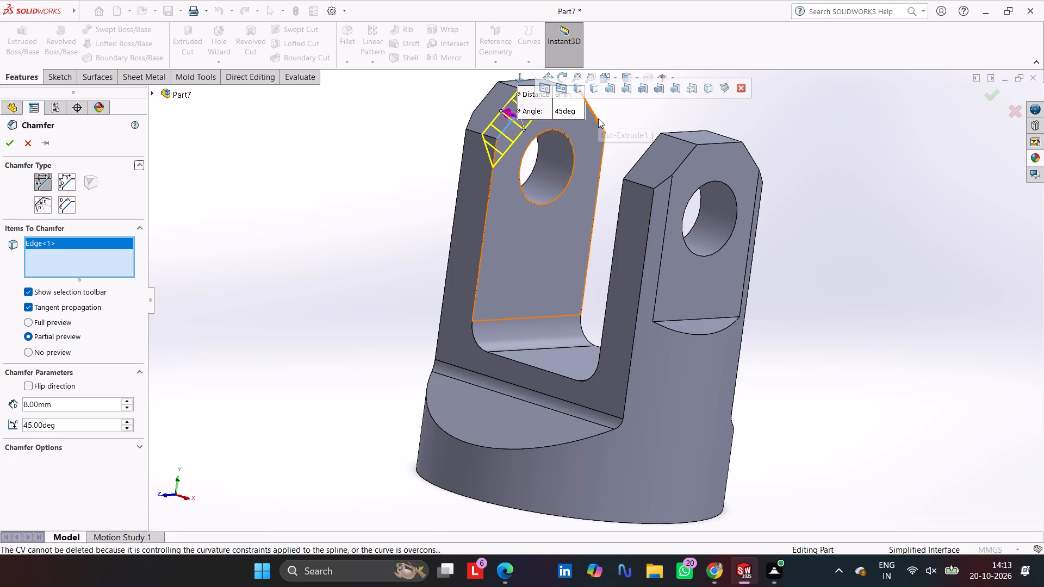
pyautogui.click(598, 118)
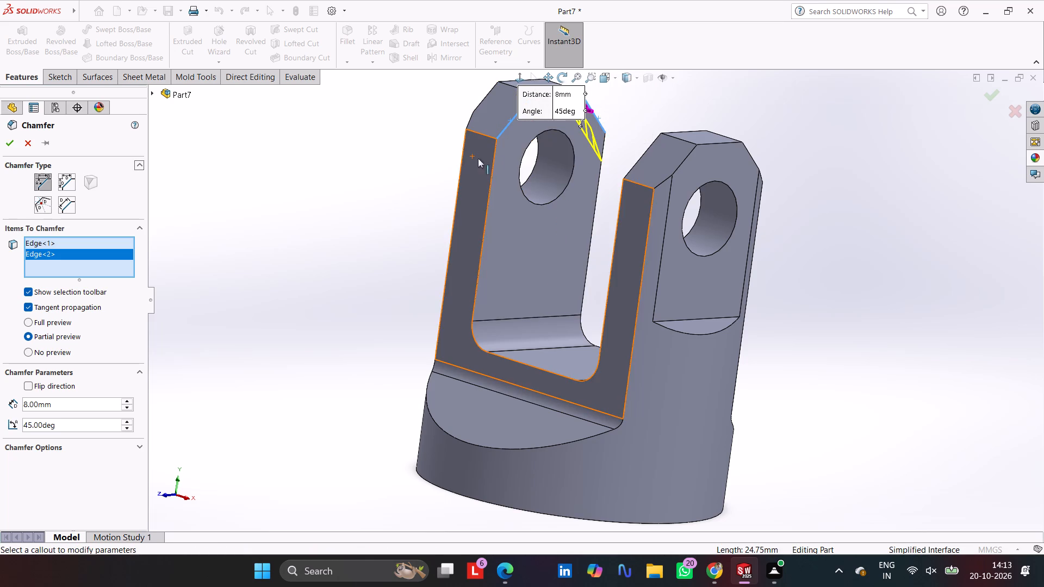
pyautogui.click(351, 185)
pyautogui.scroll(4, 598, 108)
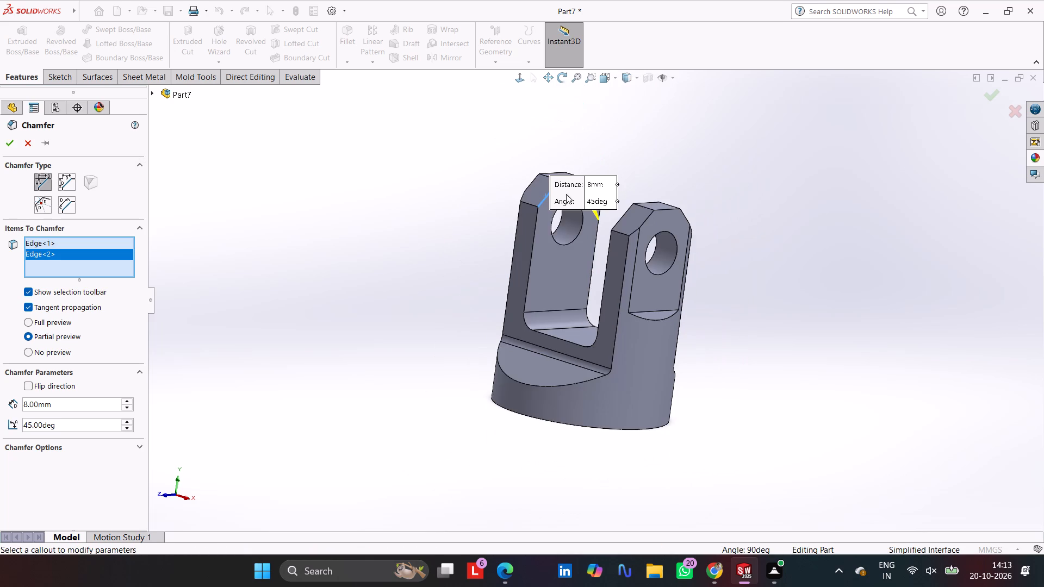
pyautogui.scroll(-12, 576, 208)
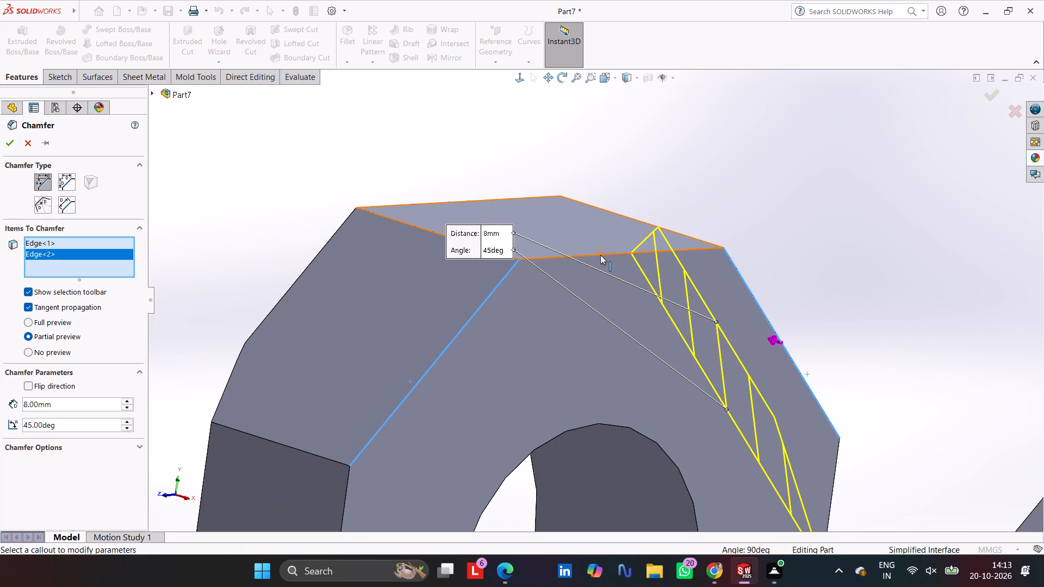
pyautogui.click(600, 255)
pyautogui.scroll(4, 549, 258)
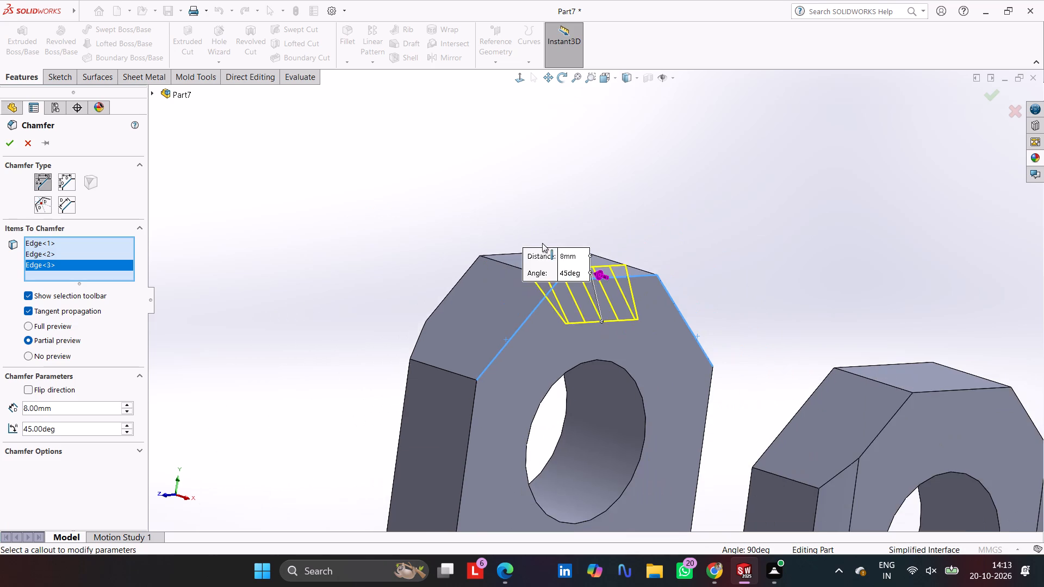
pyautogui.scroll(3, 542, 243)
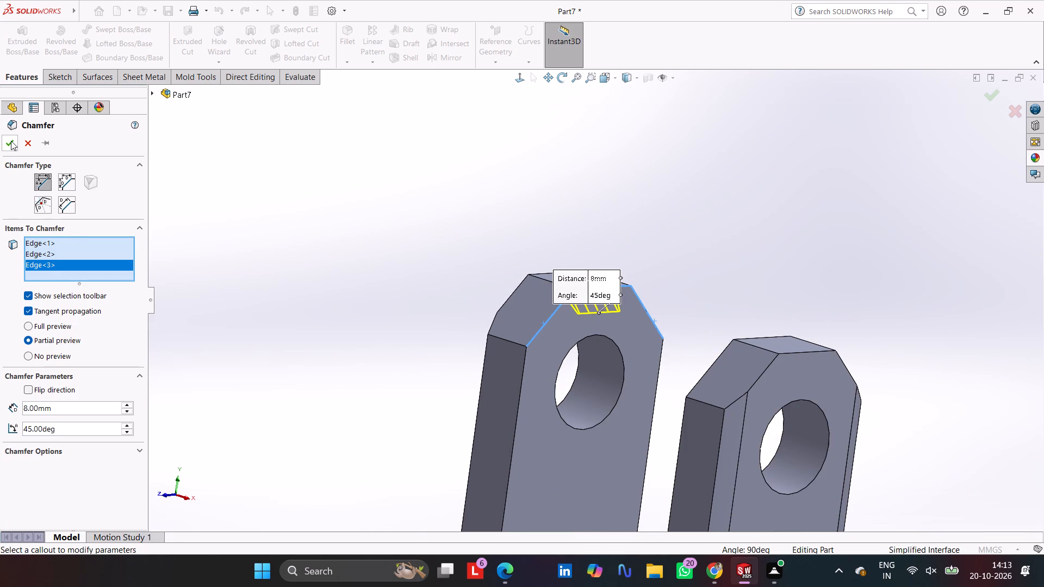
pyautogui.click(11, 141)
# Chamfer the same arm's two long slot-side edges 8 mm at 45 degrees, with tangent propagation on.
pyautogui.click(514, 246)
pyautogui.moveTo(486, 259); pyautogui.dragTo(391, 313, button='middle')
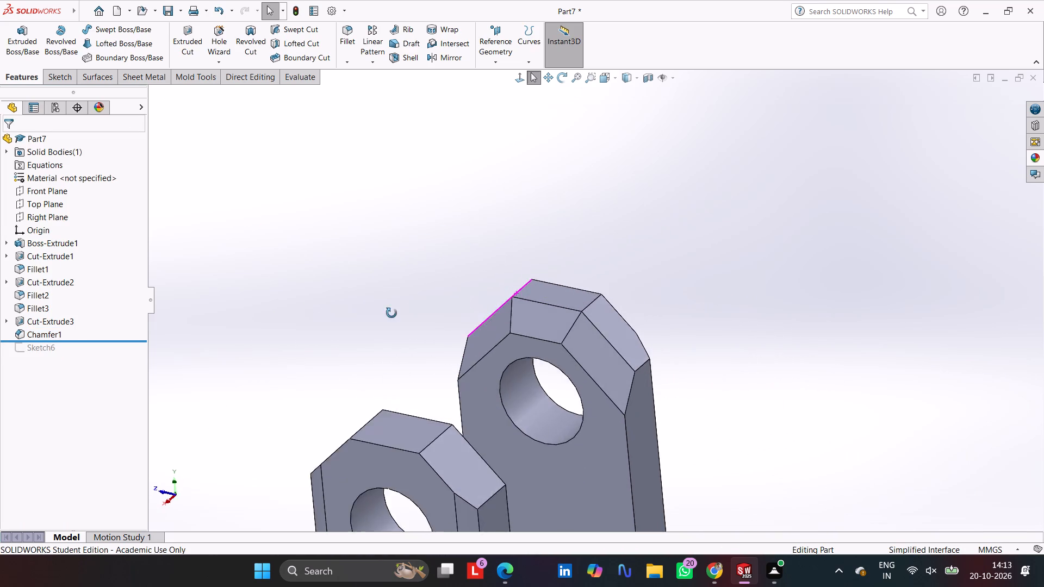
pyautogui.moveTo(391, 313); pyautogui.dragTo(535, 398, button='middle')
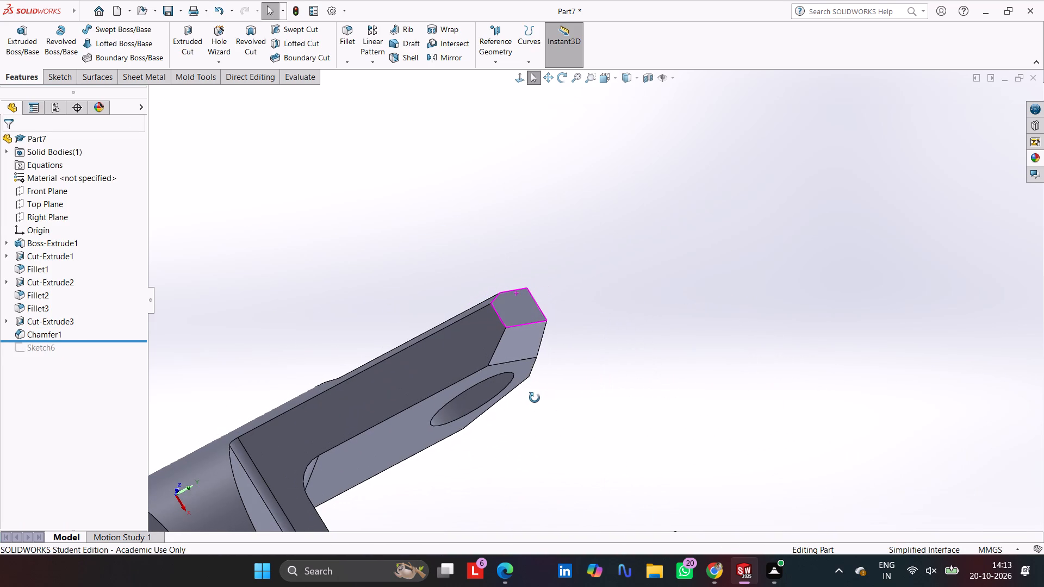
pyautogui.moveTo(535, 398); pyautogui.dragTo(586, 467, button='middle')
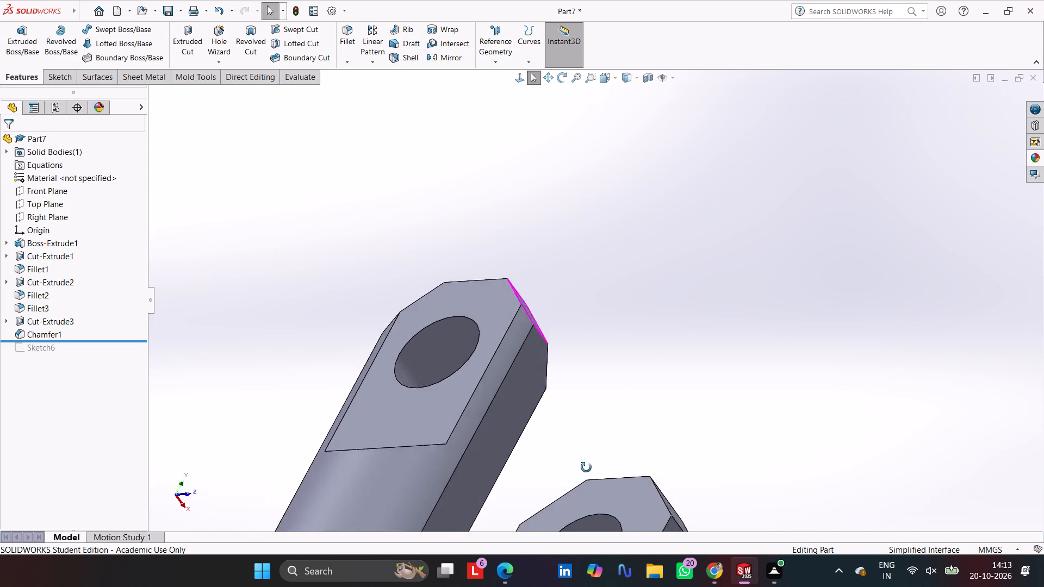
pyautogui.moveTo(586, 467); pyautogui.dragTo(431, 441, button='middle')
pyautogui.scroll(3, 438, 428)
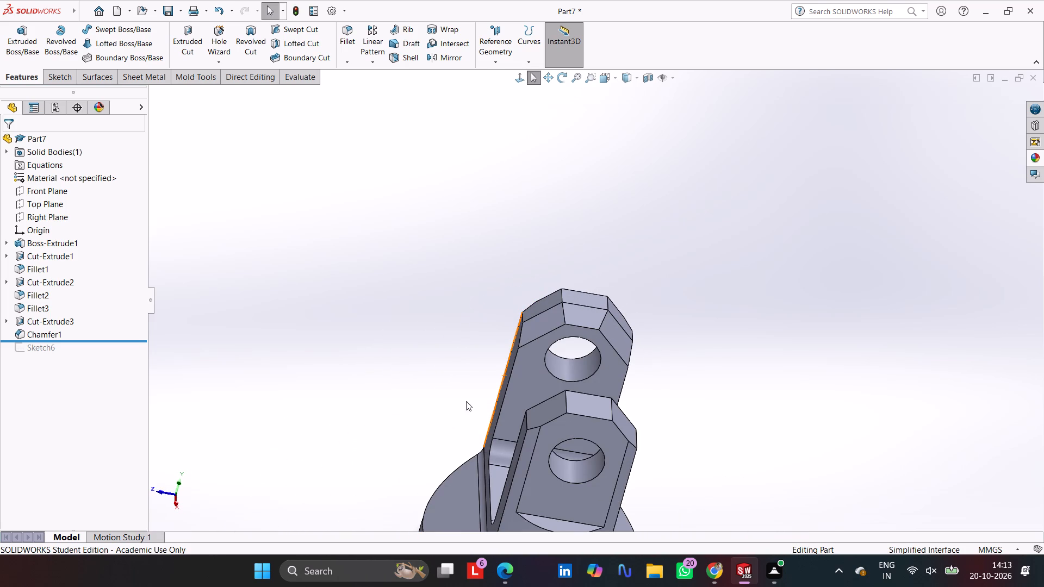
pyautogui.scroll(-1, 514, 395)
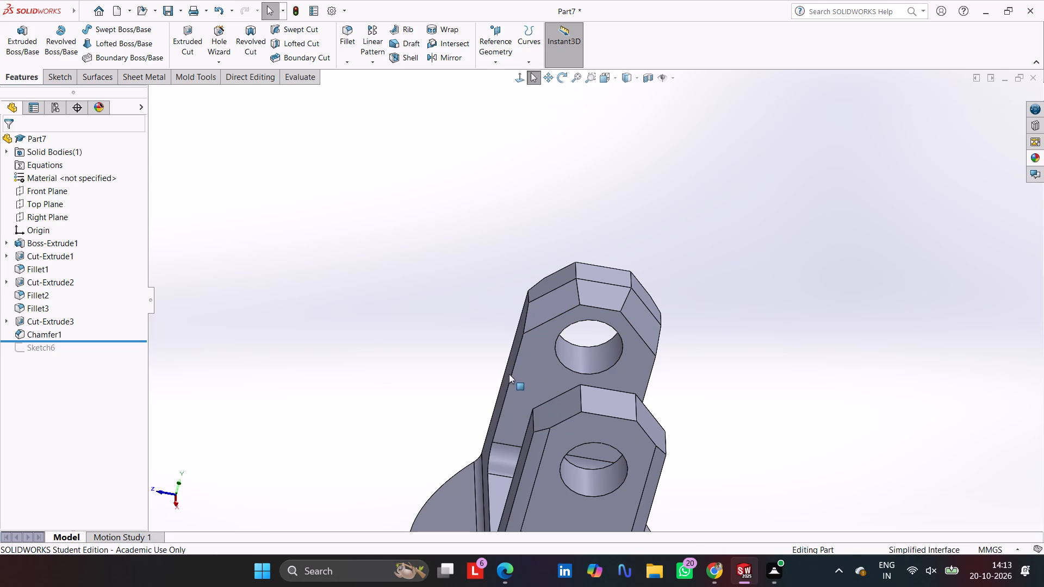
pyautogui.click(511, 376)
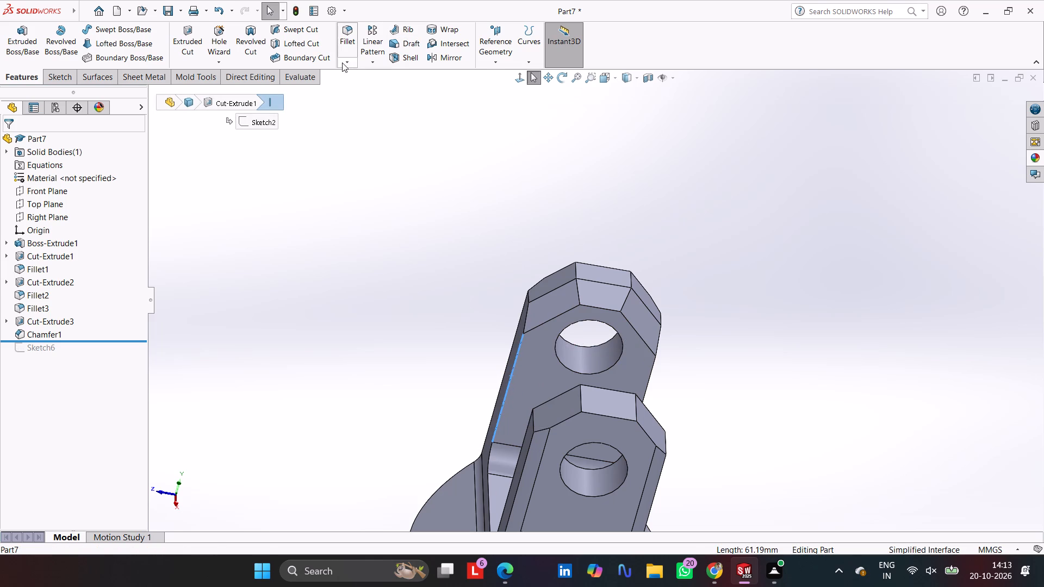
pyautogui.click(345, 63)
pyautogui.click(358, 92)
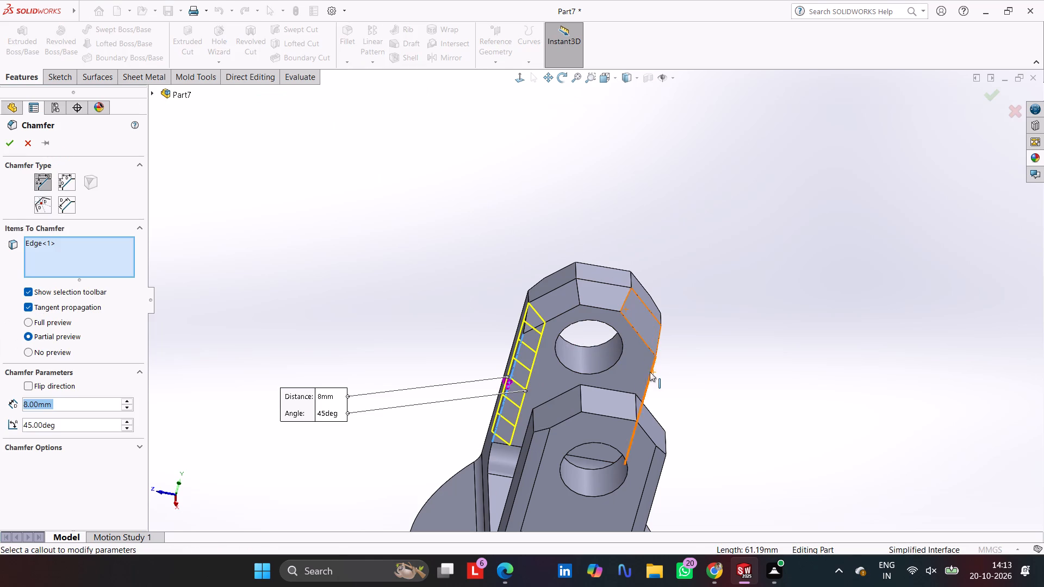
pyautogui.click(651, 372)
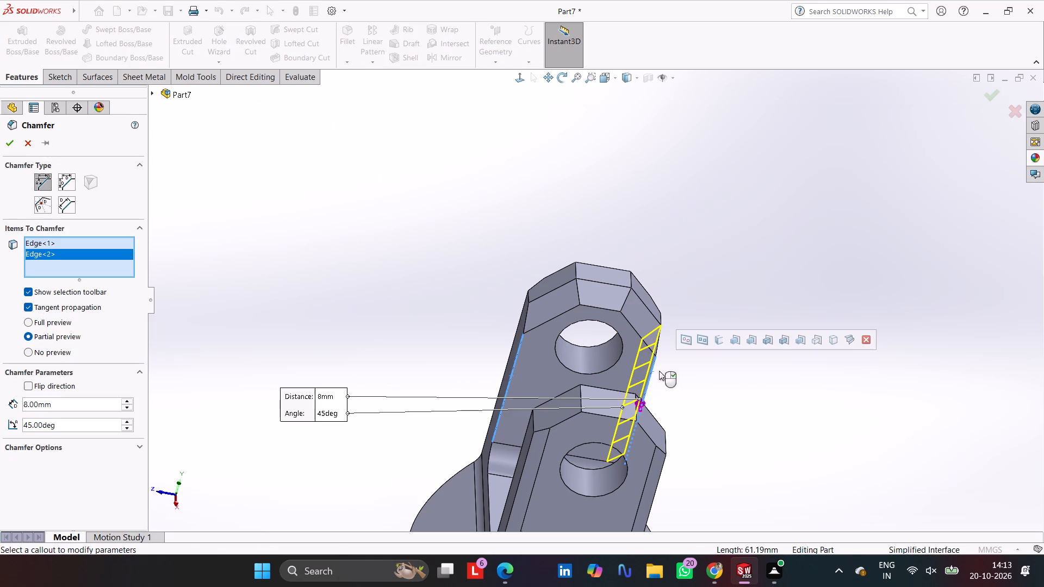
pyautogui.click(7, 142)
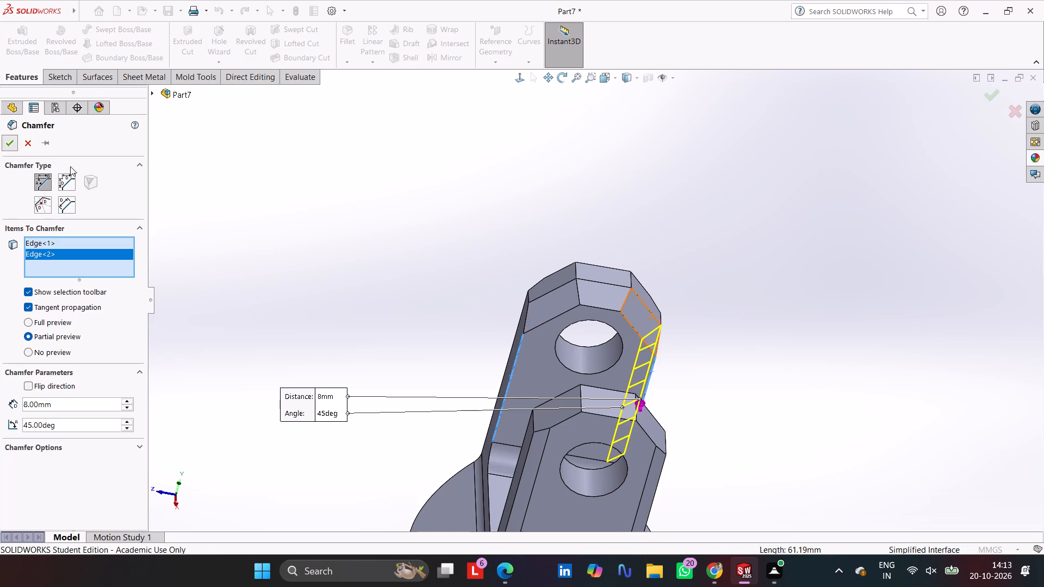
# Chamfer the three slot-side edges around the opposite fork arm's tip with 8 mm distance at 45 degrees.
pyautogui.moveTo(494, 236); pyautogui.dragTo(625, 395, button='middle')
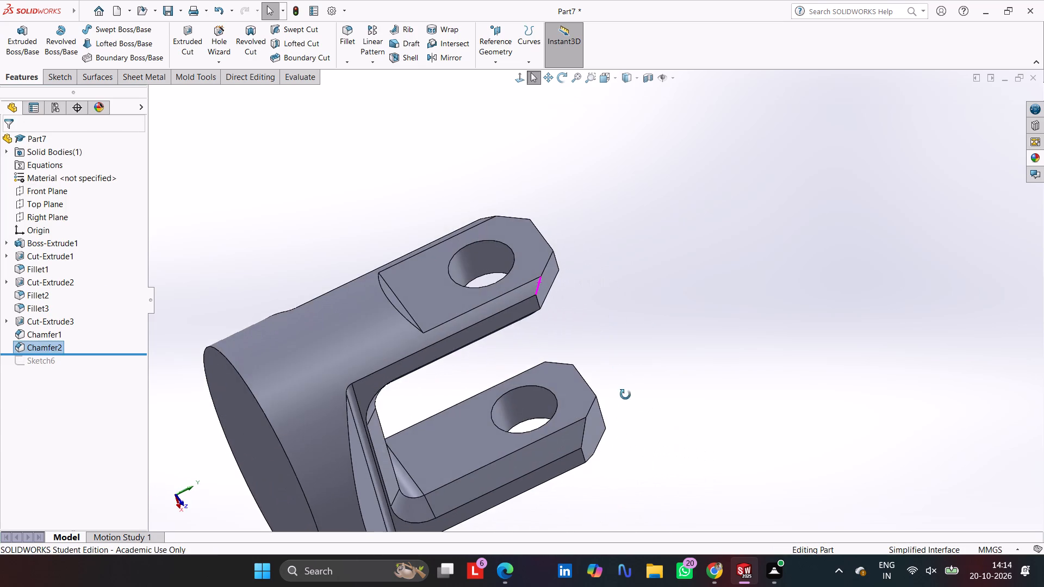
pyautogui.moveTo(625, 395); pyautogui.dragTo(586, 440, button='middle')
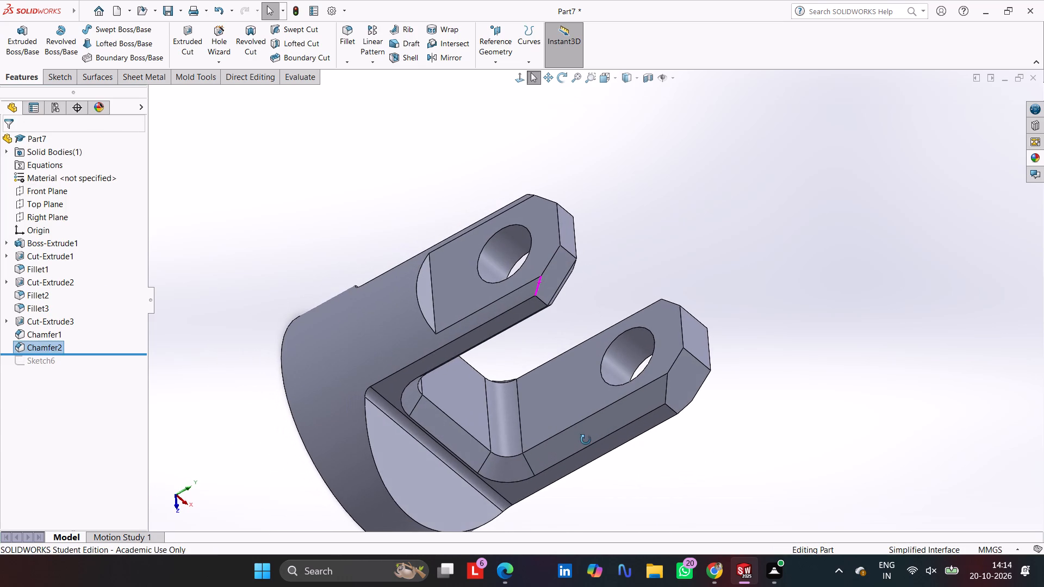
pyautogui.moveTo(586, 440); pyautogui.dragTo(587, 439, button='middle')
pyautogui.click(680, 357)
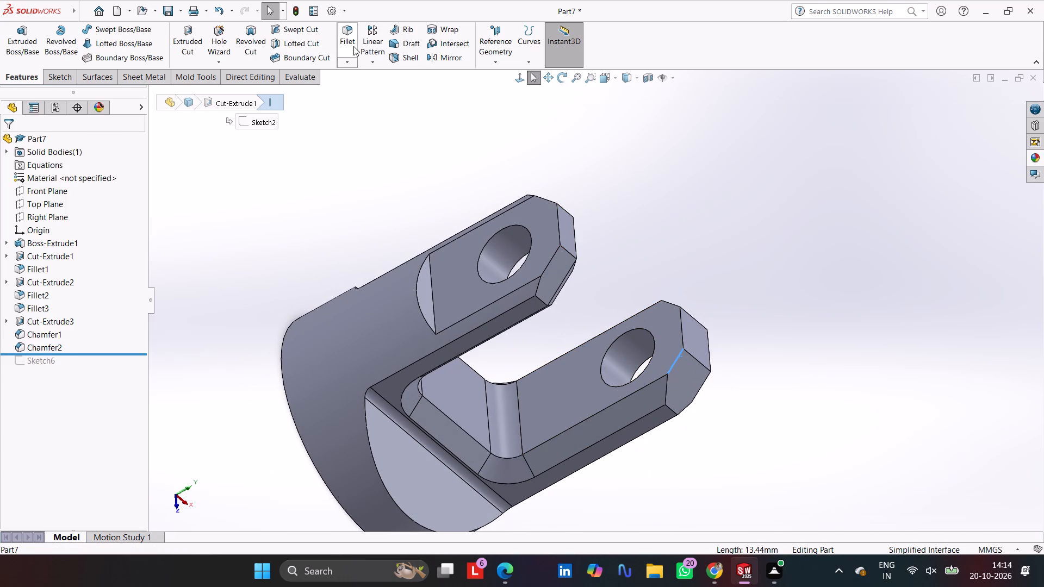
pyautogui.click(341, 63)
pyautogui.click(392, 88)
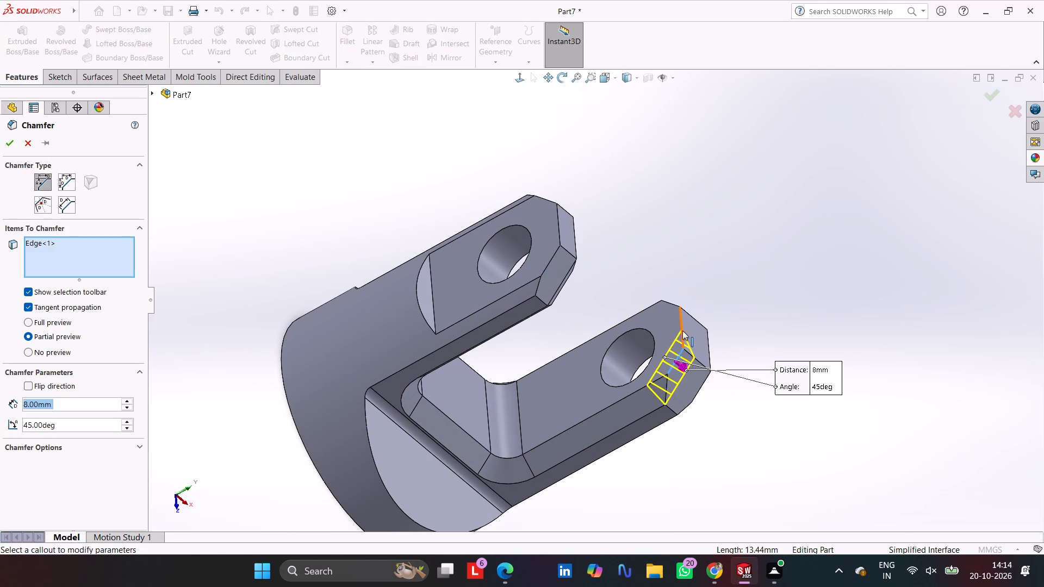
pyautogui.click(681, 328)
pyautogui.click(668, 302)
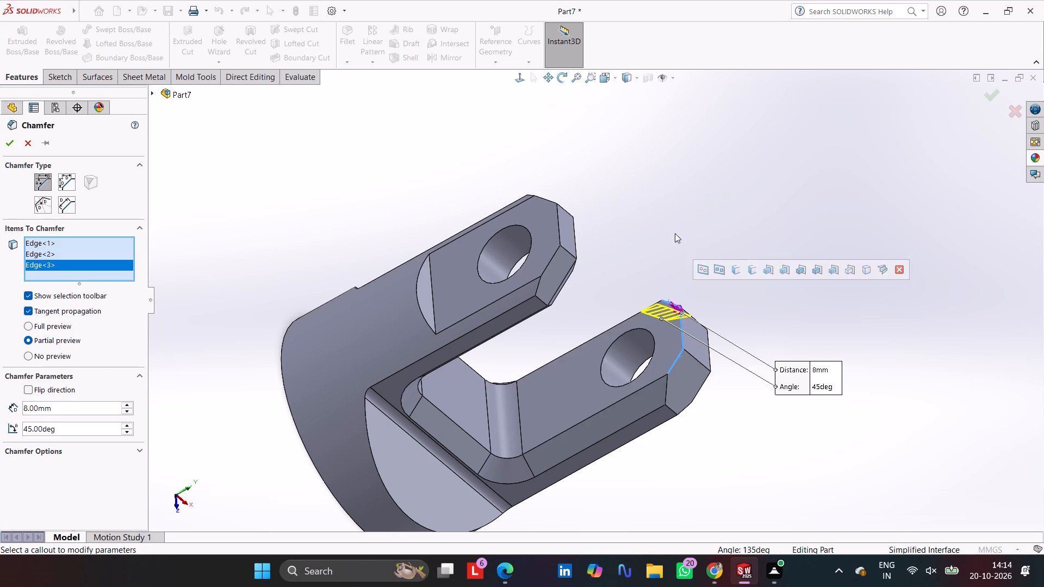
pyautogui.moveTo(675, 233); pyautogui.dragTo(697, 354, button='middle')
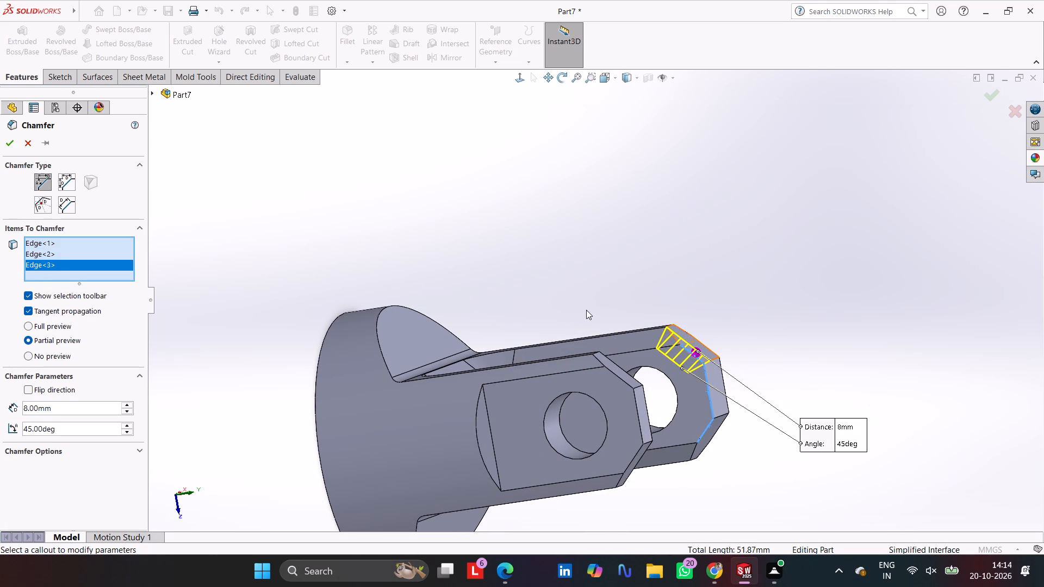
pyautogui.press('Return')
# Roll the feature history forward past the 55 mm circle sketch, placing it after the new chamfers.
pyautogui.moveTo(608, 285); pyautogui.dragTo(487, 185, button='middle')
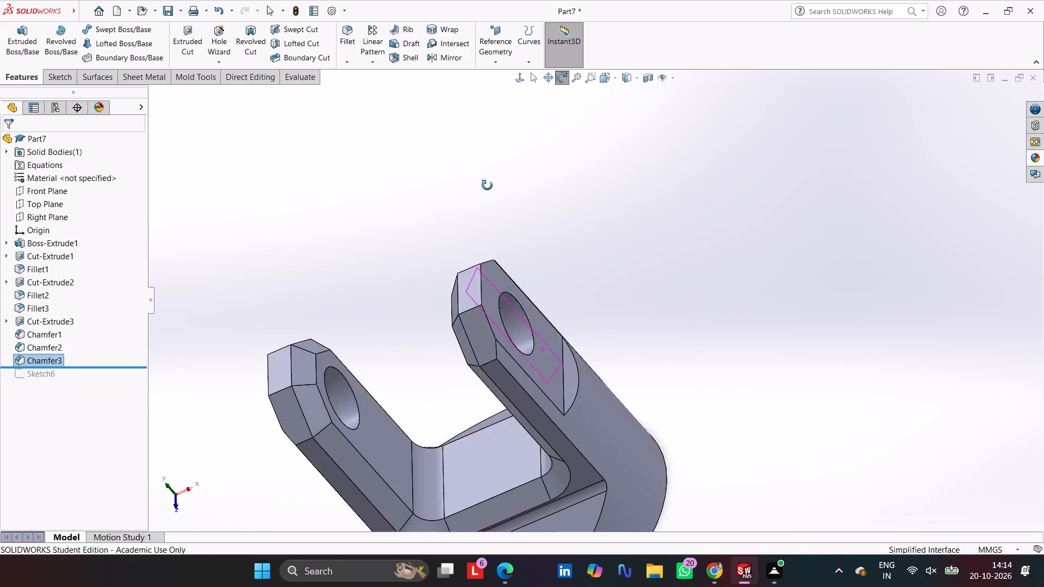
pyautogui.moveTo(487, 185); pyautogui.dragTo(513, 186, button='middle')
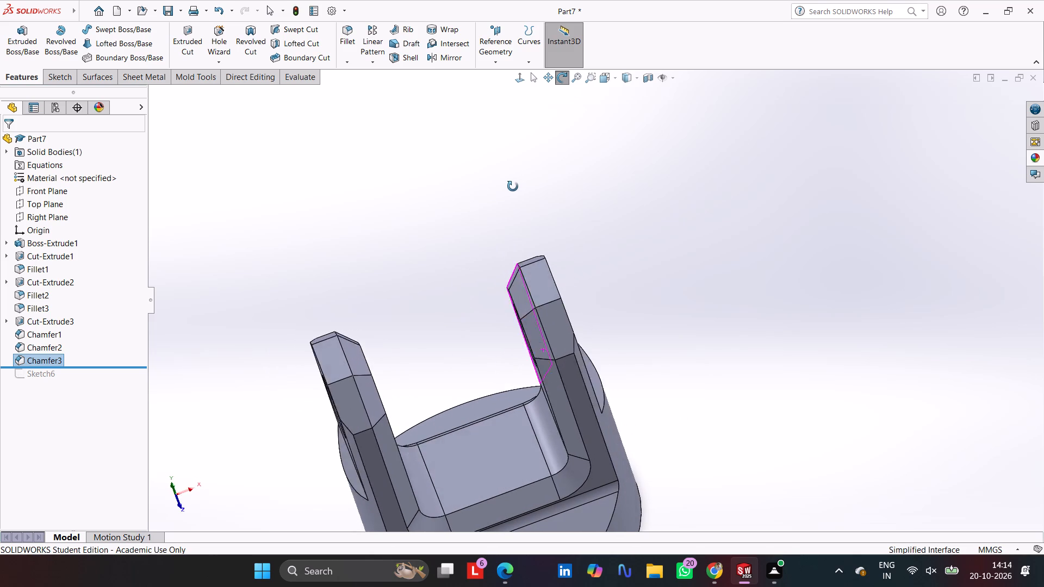
pyautogui.moveTo(513, 186); pyautogui.dragTo(464, 248, button='middle')
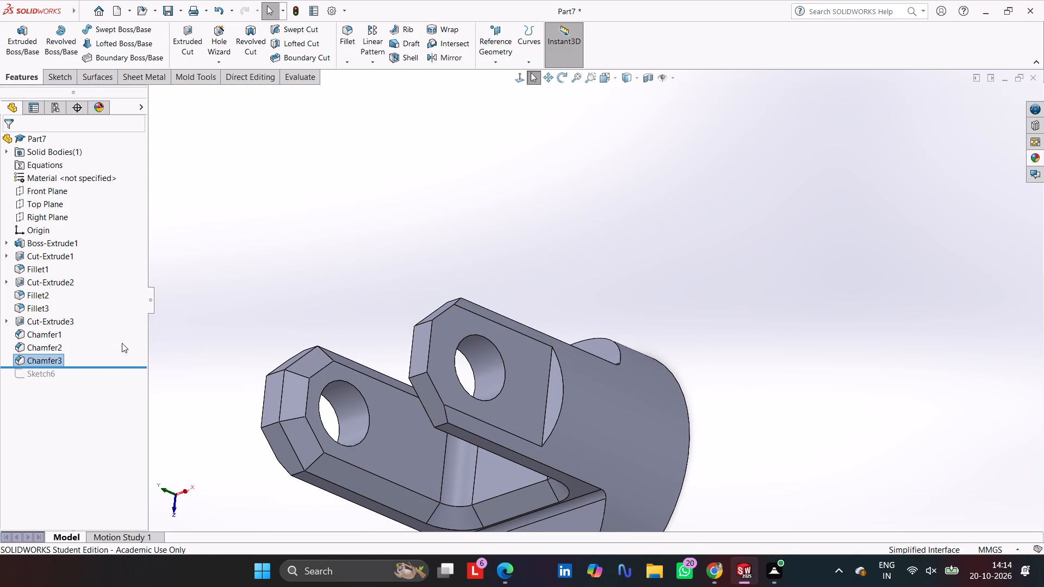
pyautogui.press('Escape')
pyautogui.moveTo(94, 367); pyautogui.dragTo(95, 398)
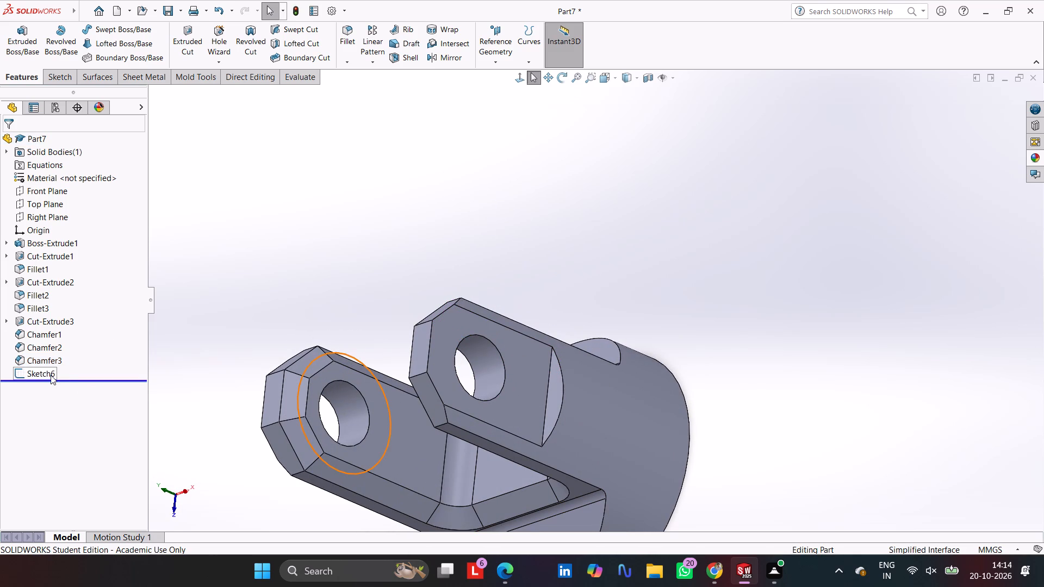
# Cut the 55 mm circle sketch 2 mm deep into the fork arm's slot-side face as a blind Extruded Cut.
pyautogui.click(51, 375)
pyautogui.click(40, 377)
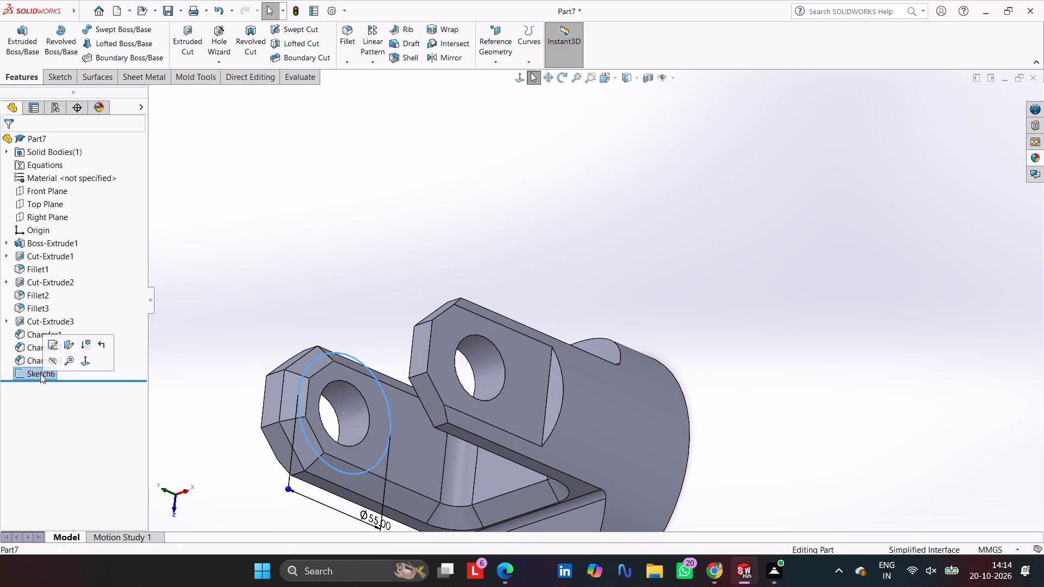
pyautogui.click(55, 365)
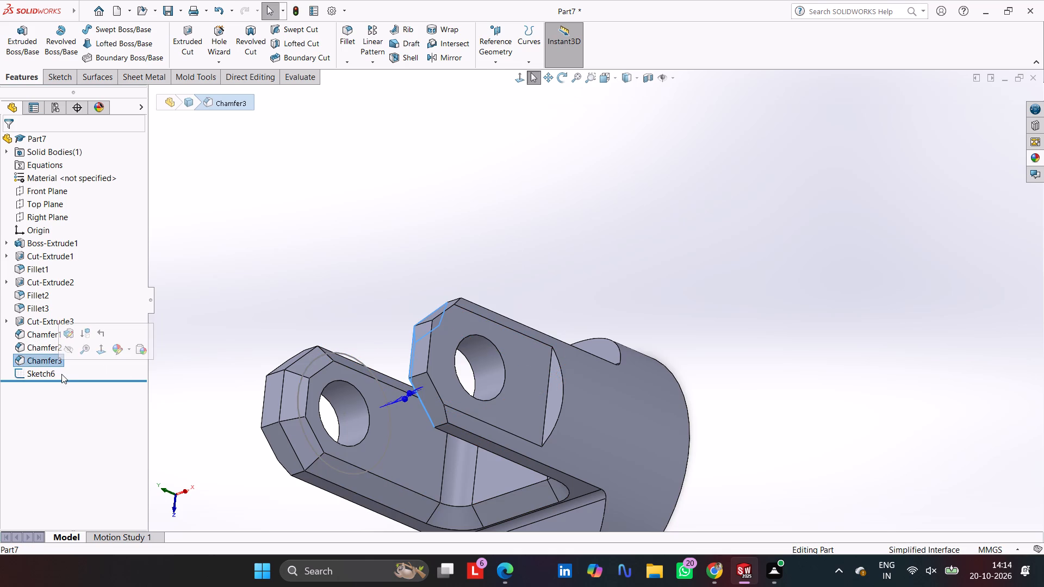
pyautogui.click(51, 374)
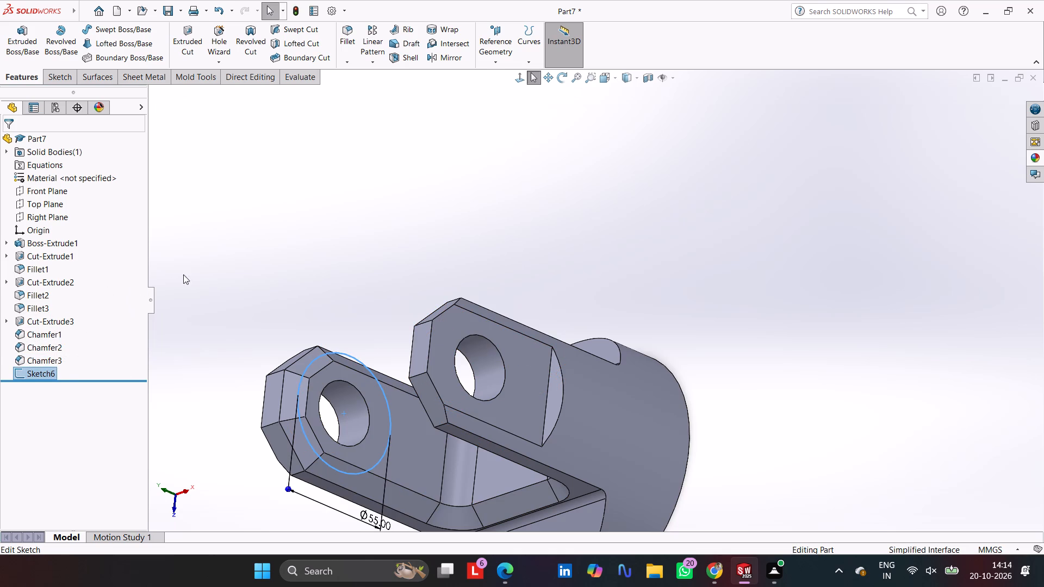
pyautogui.click(37, 361)
pyautogui.click(32, 373)
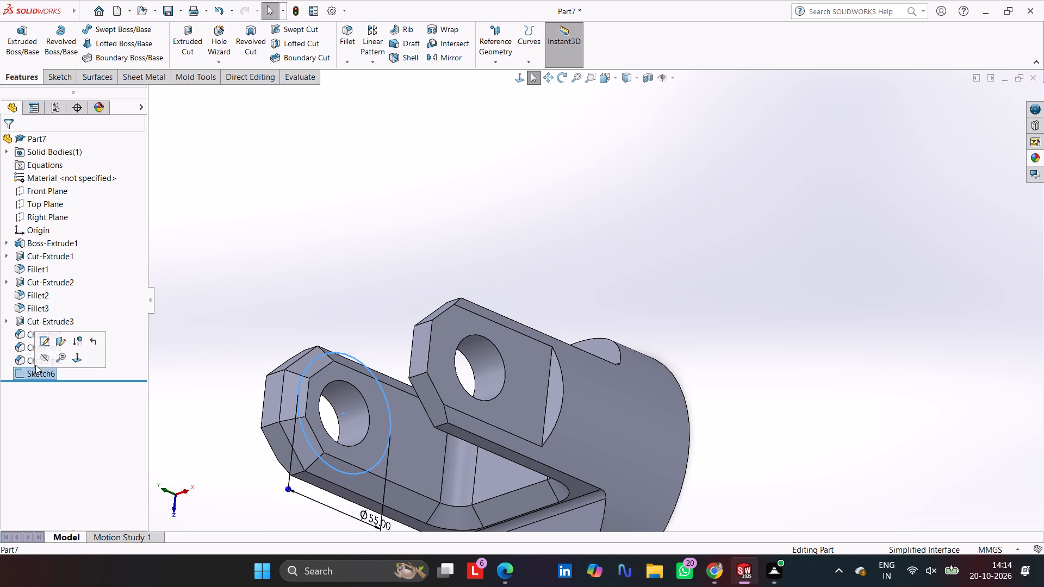
pyautogui.click(41, 342)
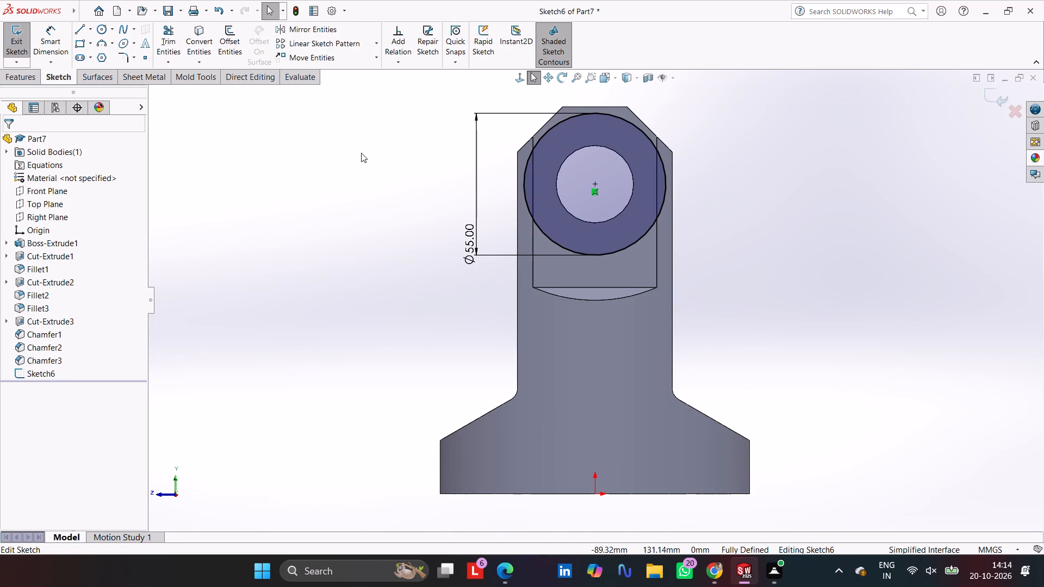
pyautogui.click(26, 82)
pyautogui.click(183, 37)
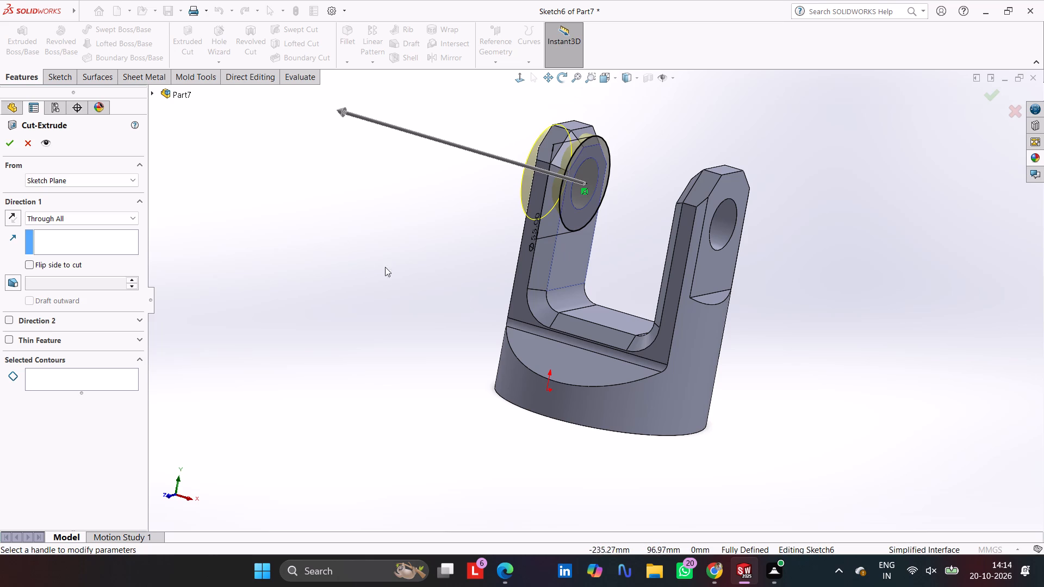
pyautogui.click(71, 220)
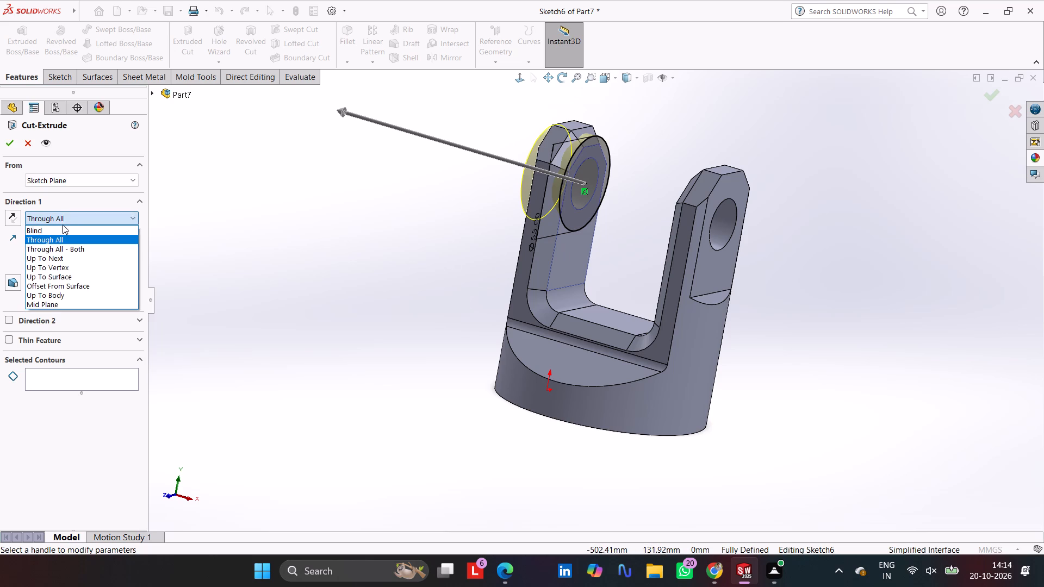
pyautogui.click(63, 224)
pyautogui.click(74, 220)
pyautogui.click(62, 231)
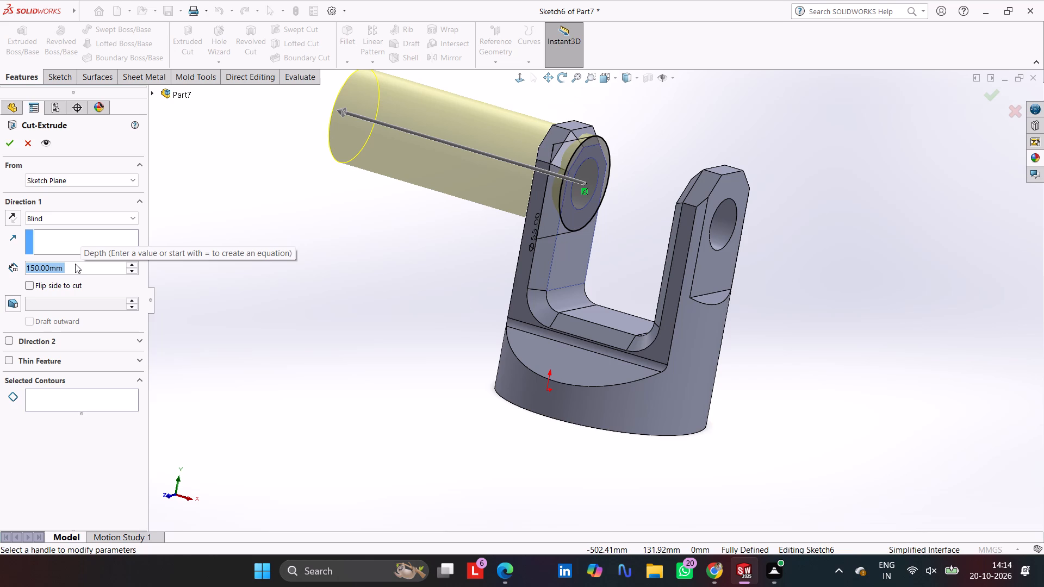
pyautogui.press('2')
pyautogui.press('Return')
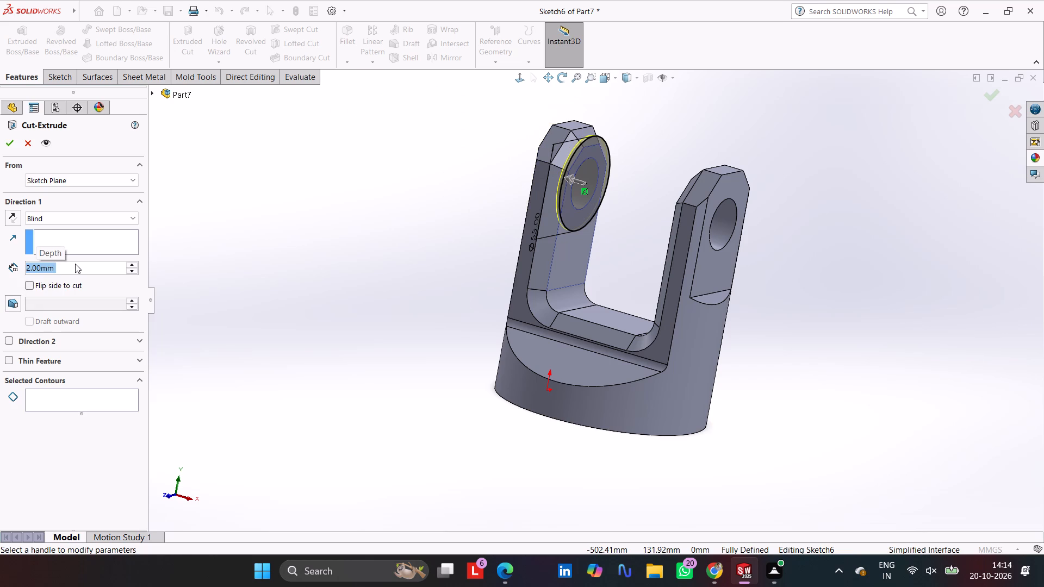
pyautogui.press('Return')
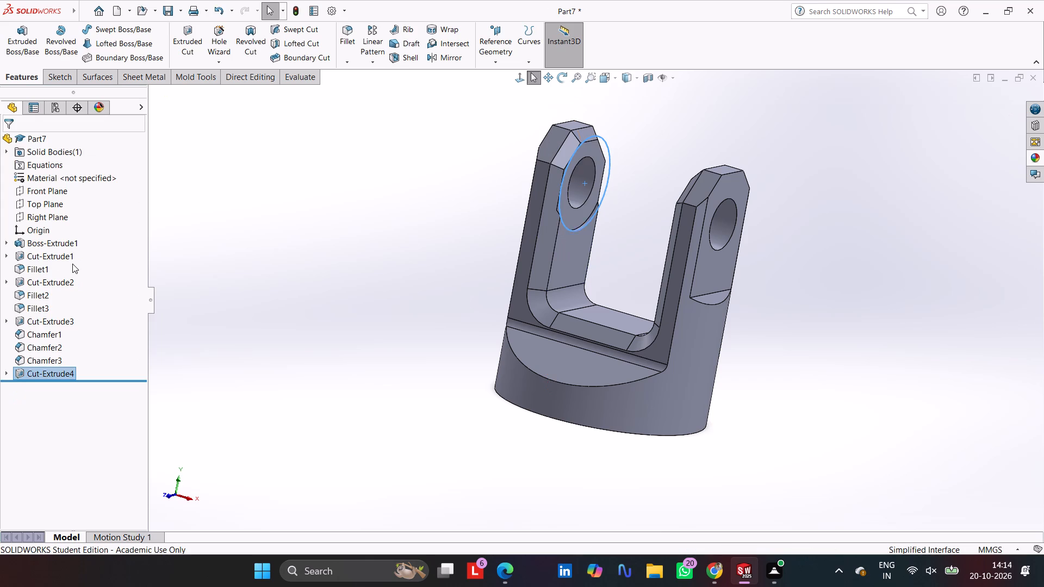
# Mirror the 2 mm circular cut about the Right Plane onto the opposite fork arm.
pyautogui.click(58, 195)
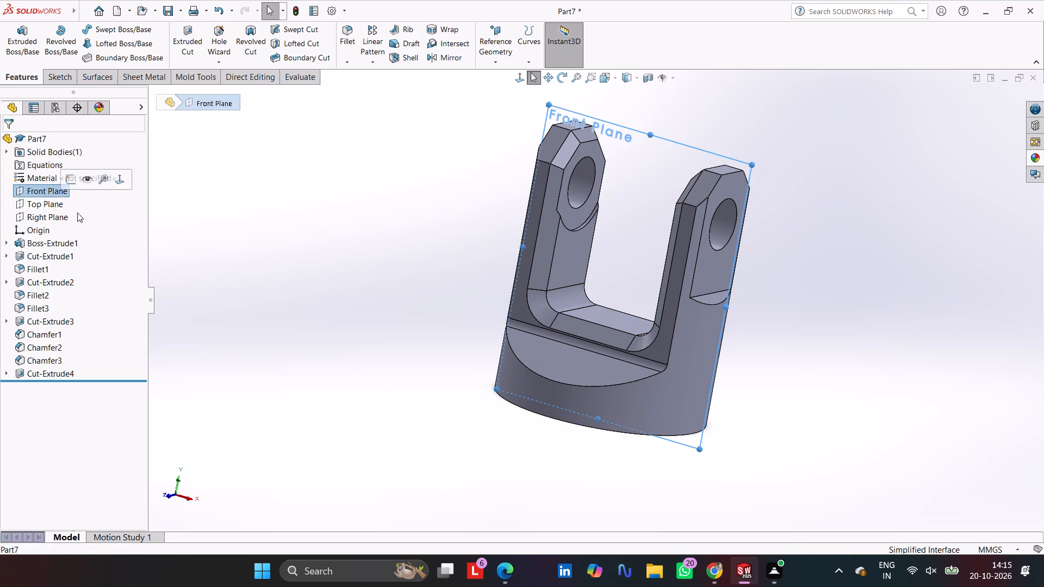
pyautogui.click(48, 375)
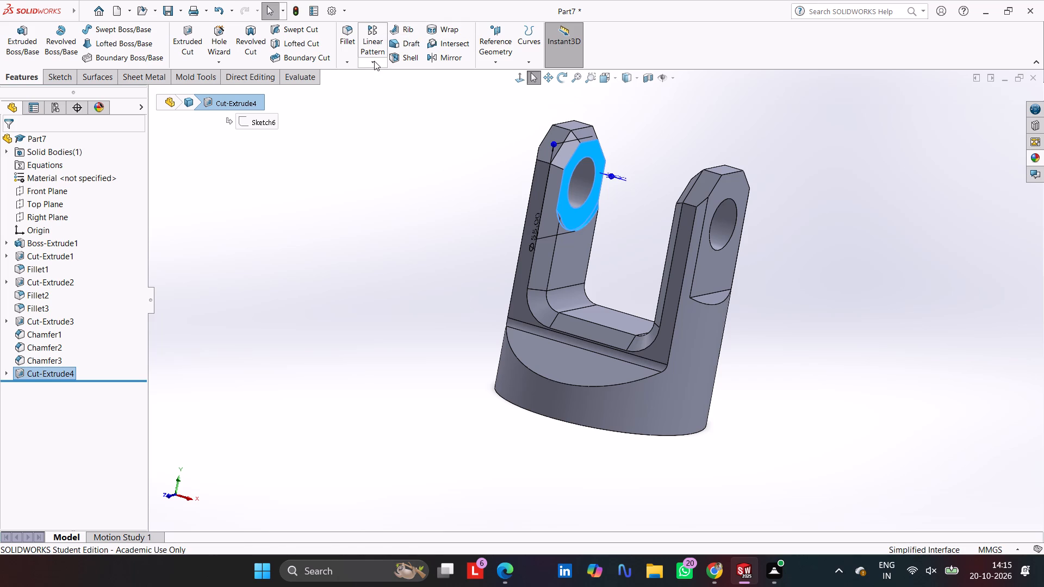
pyautogui.click(440, 60)
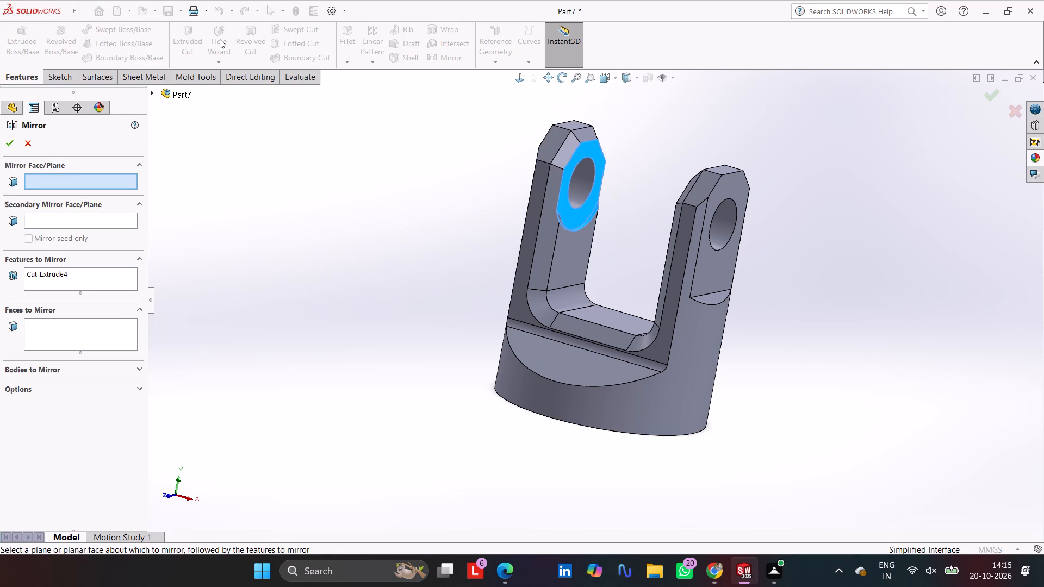
pyautogui.click(153, 91)
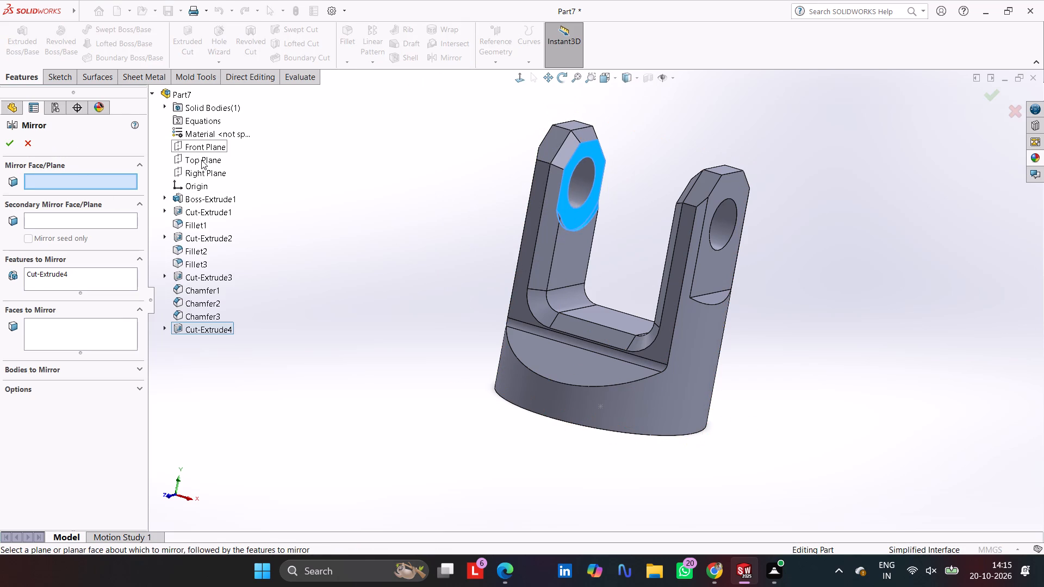
pyautogui.click(201, 169)
pyautogui.click(11, 143)
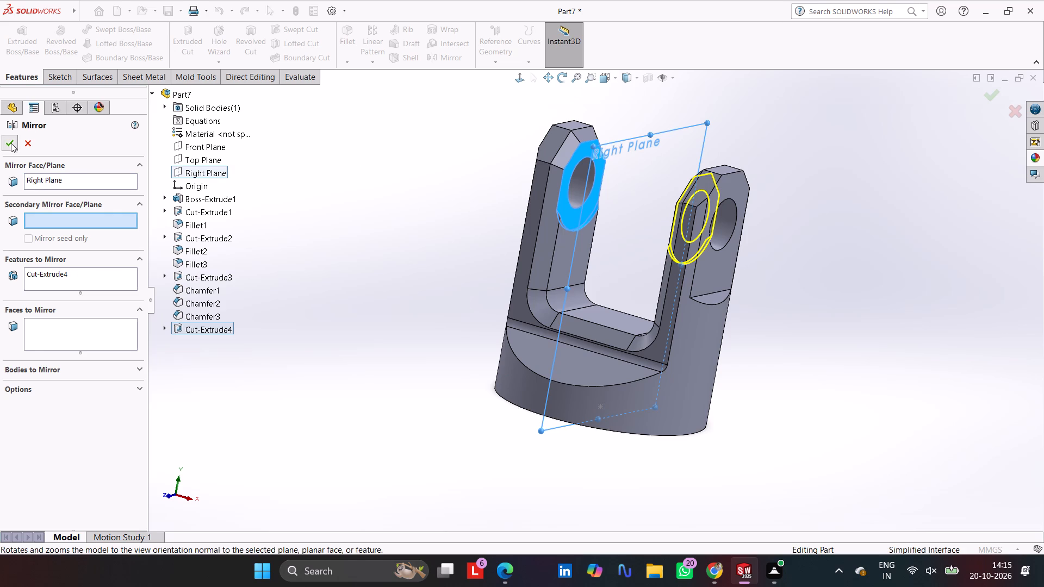
pyautogui.click(386, 175)
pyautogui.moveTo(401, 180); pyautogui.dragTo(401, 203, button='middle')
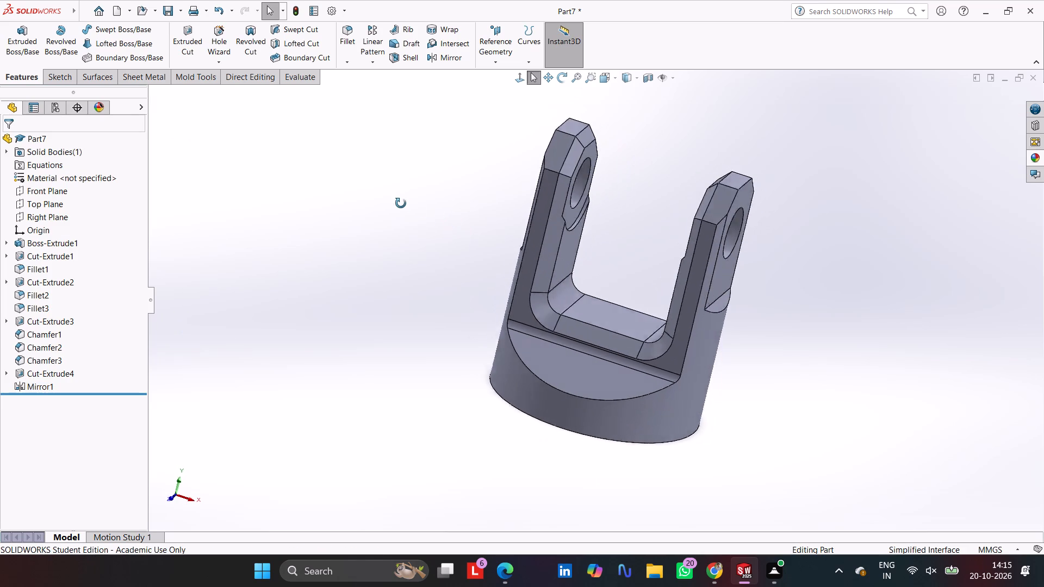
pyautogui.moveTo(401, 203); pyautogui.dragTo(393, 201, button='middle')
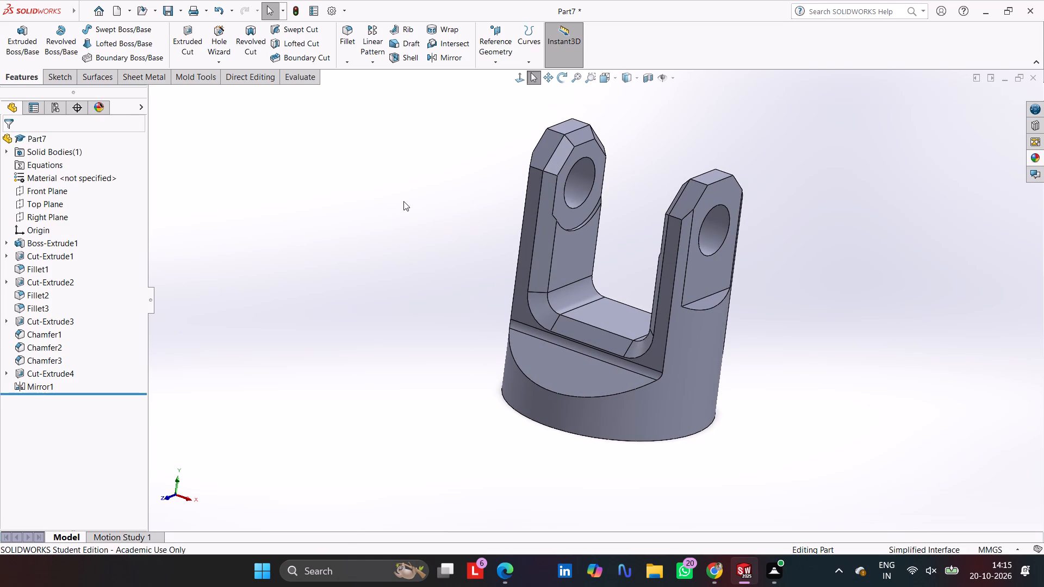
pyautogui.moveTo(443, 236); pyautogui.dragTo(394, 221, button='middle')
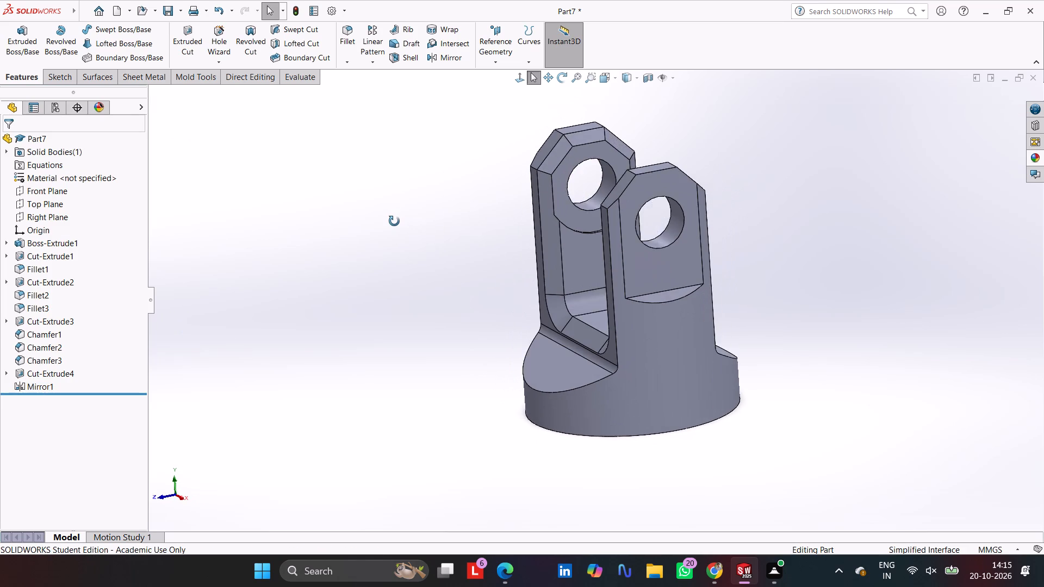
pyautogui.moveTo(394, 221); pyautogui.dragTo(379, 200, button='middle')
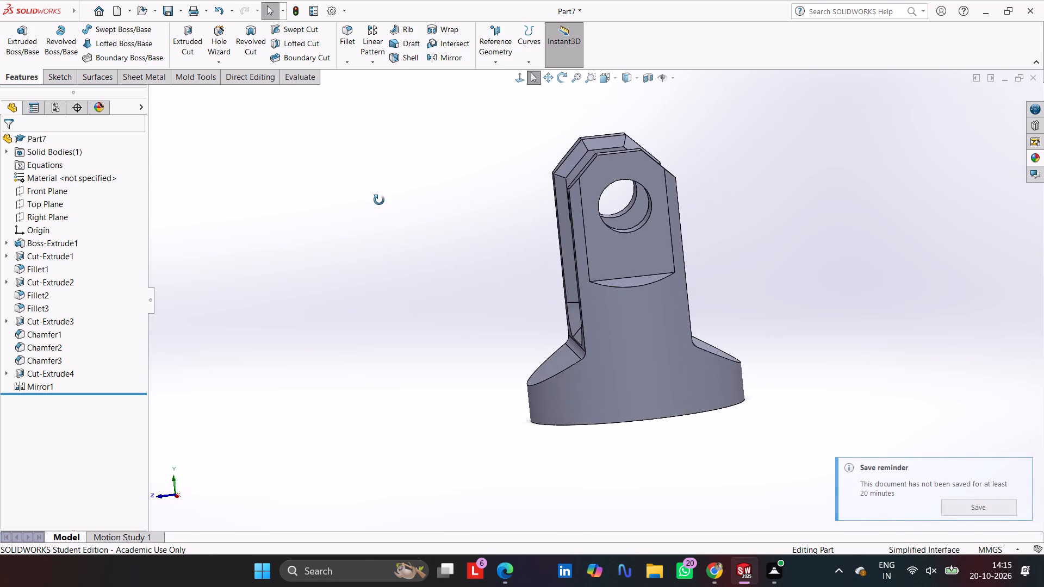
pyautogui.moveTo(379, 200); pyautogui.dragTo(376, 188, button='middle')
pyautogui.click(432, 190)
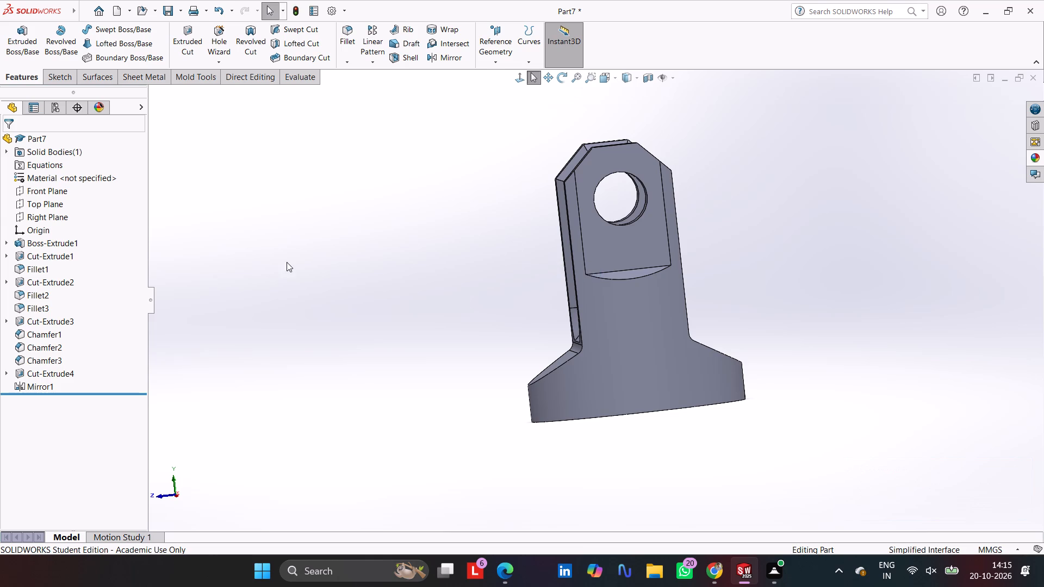
# Edit the first cut's sketch and set the left outer arm profile's 135° slope angle to 150°.
pyautogui.click(51, 243)
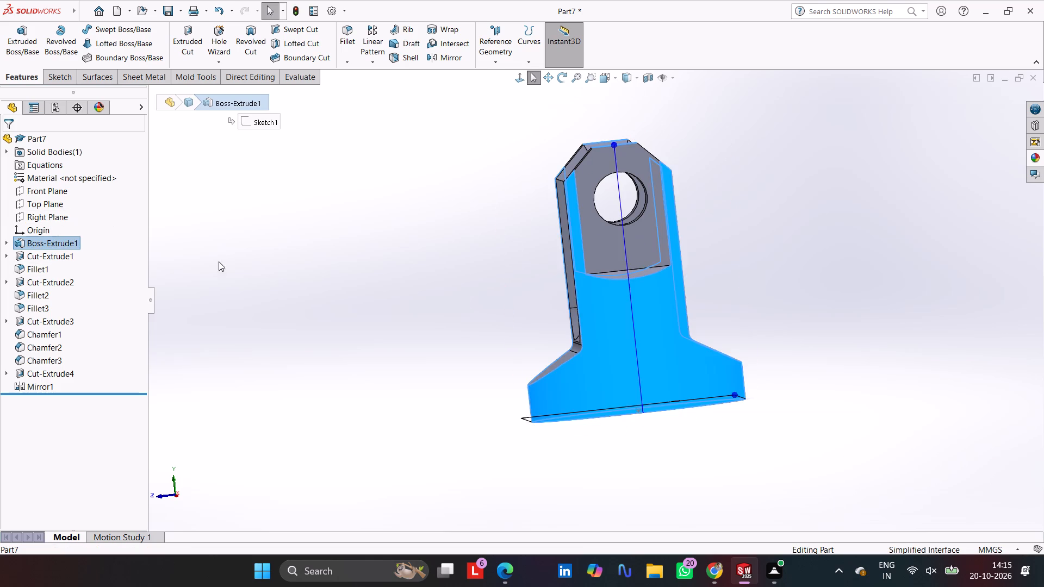
pyautogui.scroll(1, 333, 255)
pyautogui.moveTo(312, 261); pyautogui.dragTo(200, 279, button='middle')
pyautogui.click(54, 259)
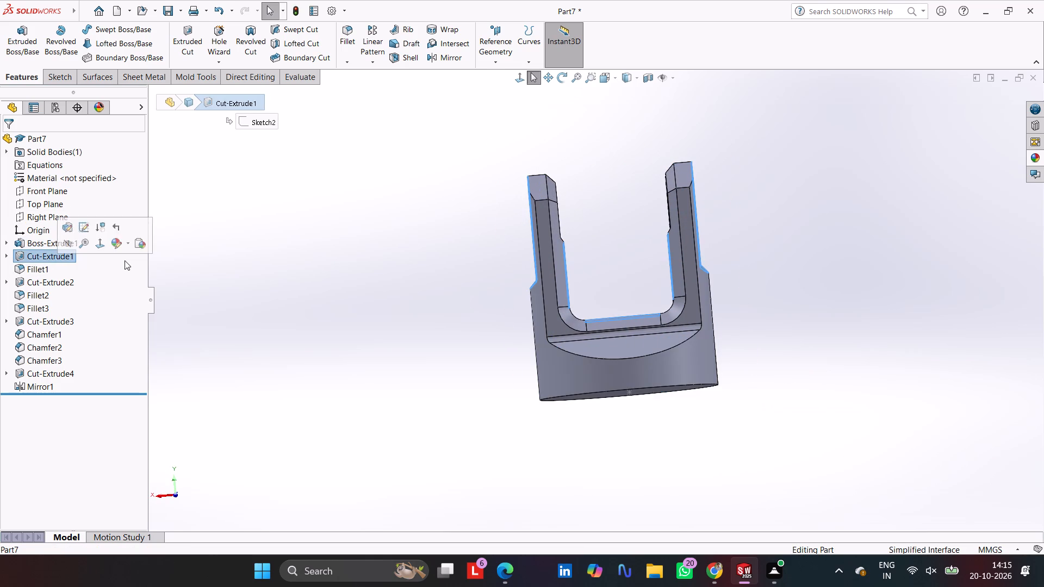
pyautogui.click(48, 253)
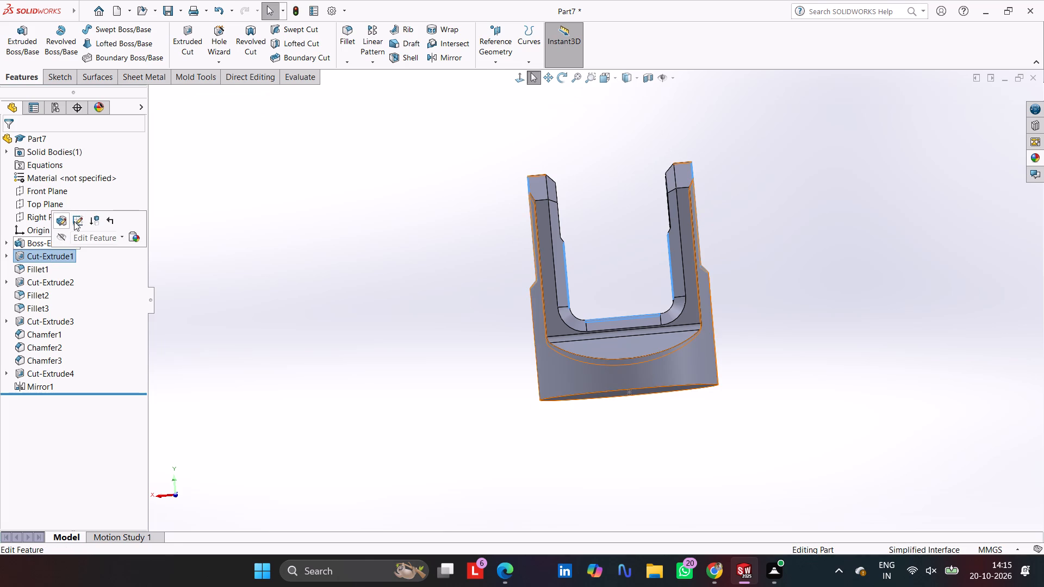
pyautogui.click(74, 221)
pyautogui.scroll(-4, 429, 269)
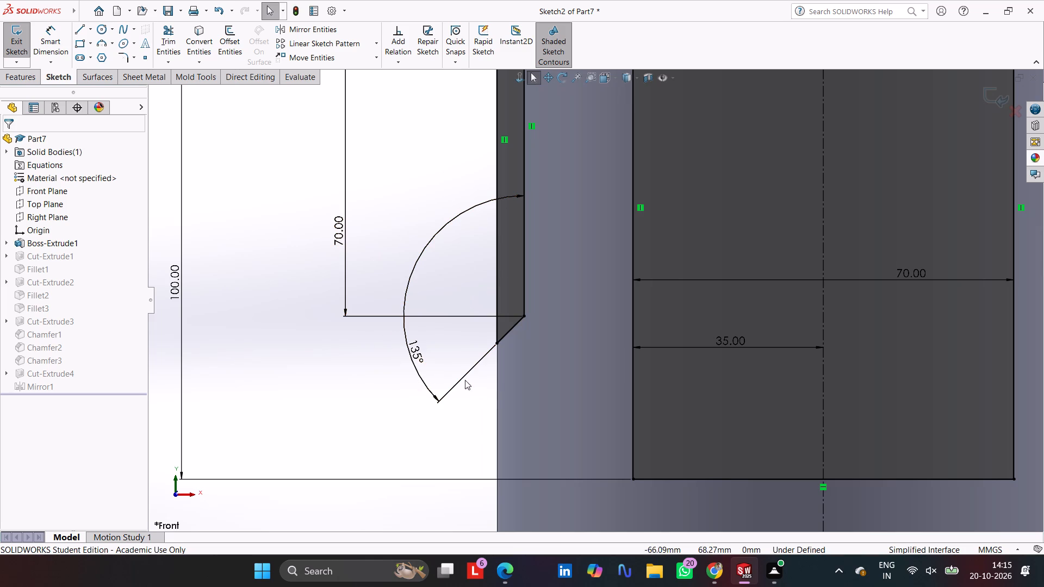
pyautogui.doubleClick(416, 347)
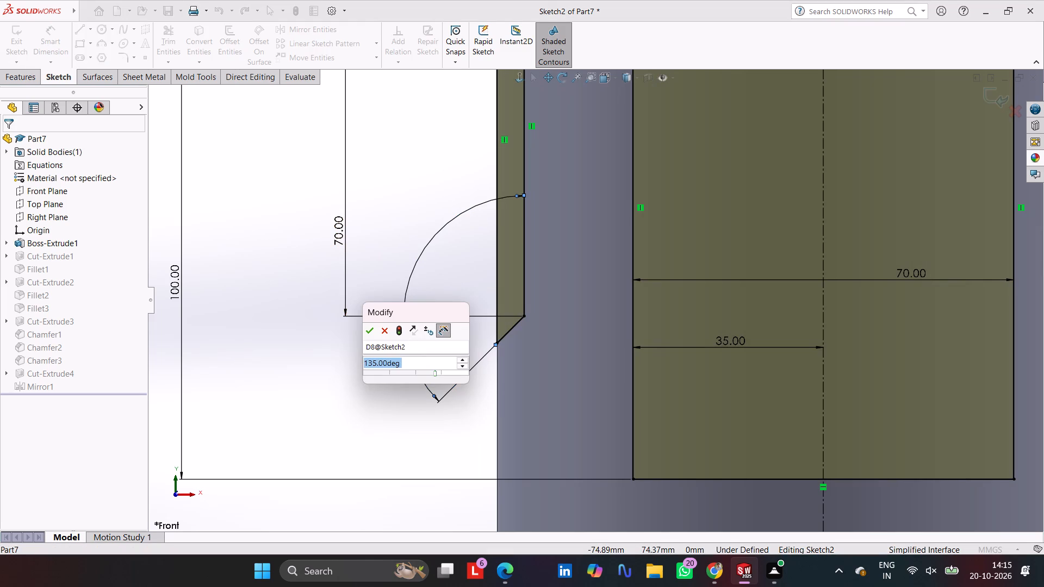
pyautogui.write('60')
pyautogui.write('+90')
pyautogui.press('Return')
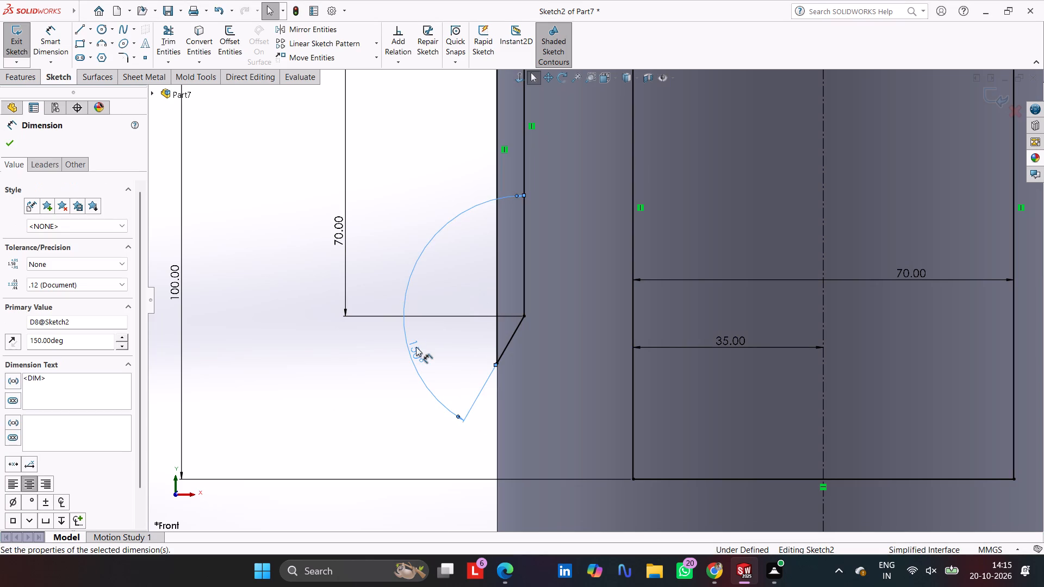
# Set the opposite outer arm profile's slope angle to 150° as well and exit the sketch to rebuild the part.
pyautogui.scroll(2, 913, 367)
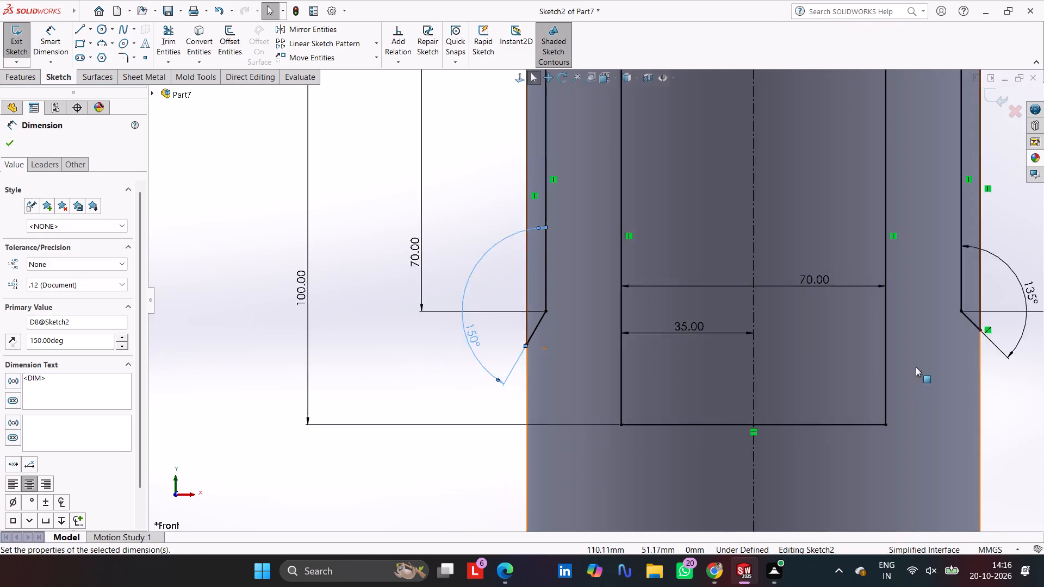
pyautogui.scroll(3, 916, 367)
pyautogui.doubleClick(796, 295)
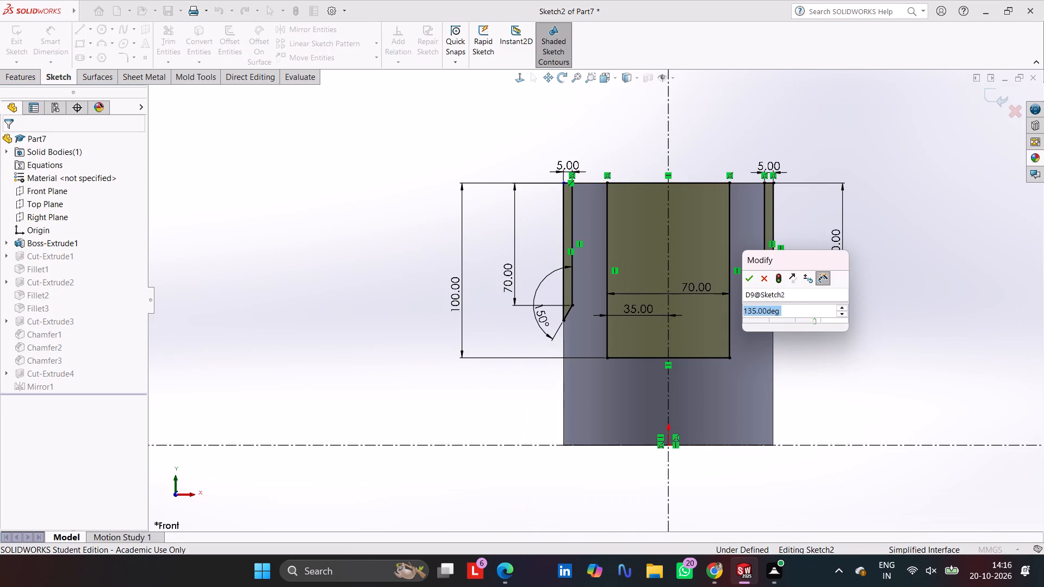
pyautogui.write('150')
pyautogui.press('Return')
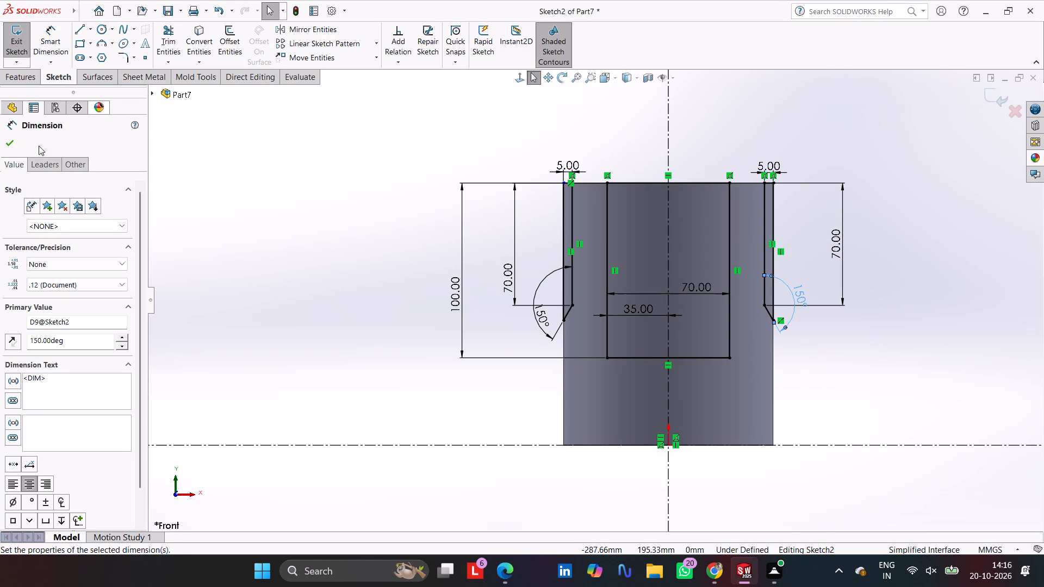
pyautogui.click(13, 146)
pyautogui.click(987, 102)
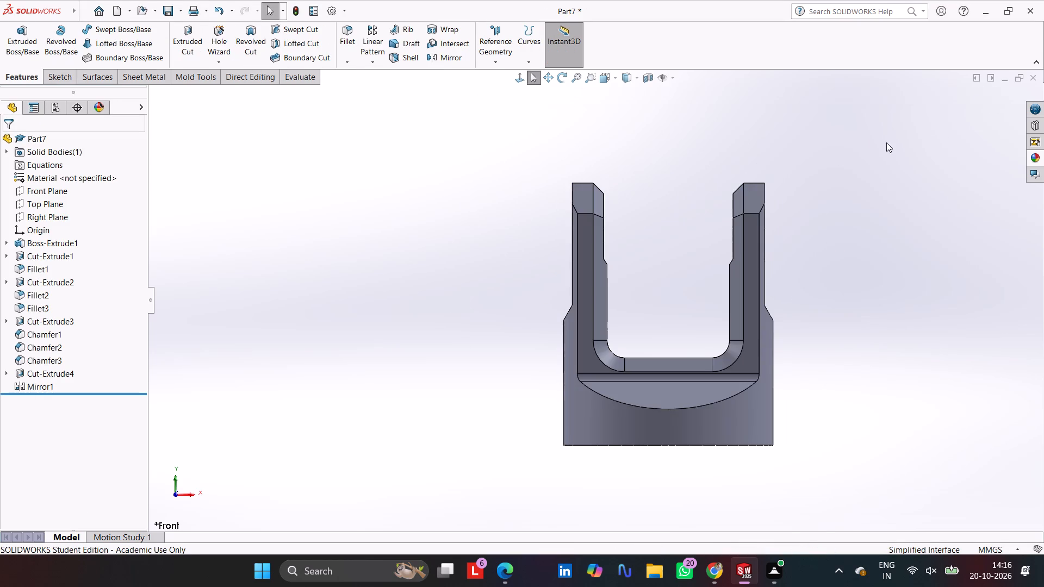
# Fillet the straight edge where one fork arm's outer flat face meets the sloped cut with a 10 mm radius.
pyautogui.moveTo(861, 195); pyautogui.dragTo(965, 227, button='middle')
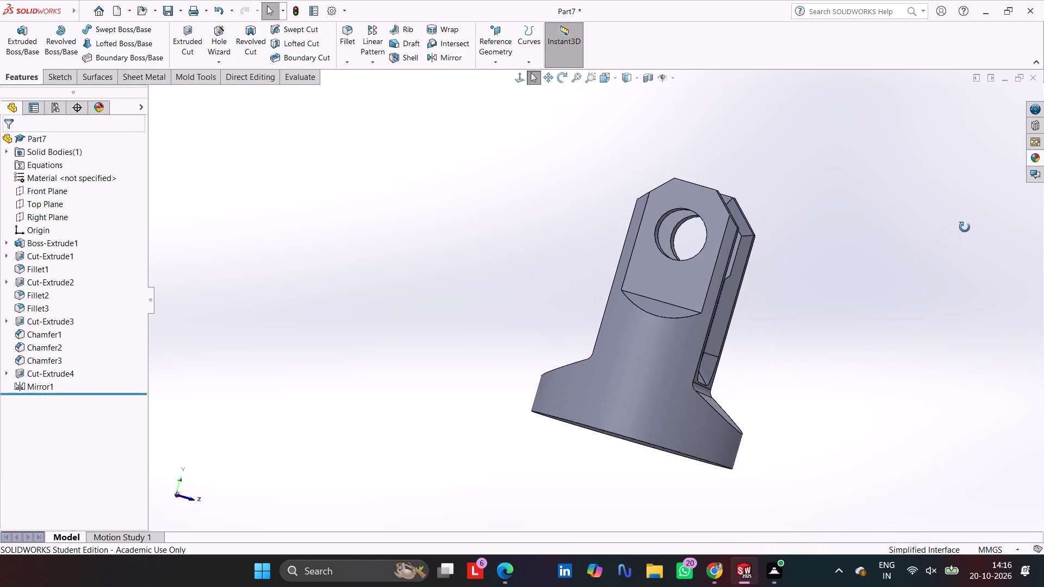
pyautogui.moveTo(965, 227); pyautogui.dragTo(966, 233, button='middle')
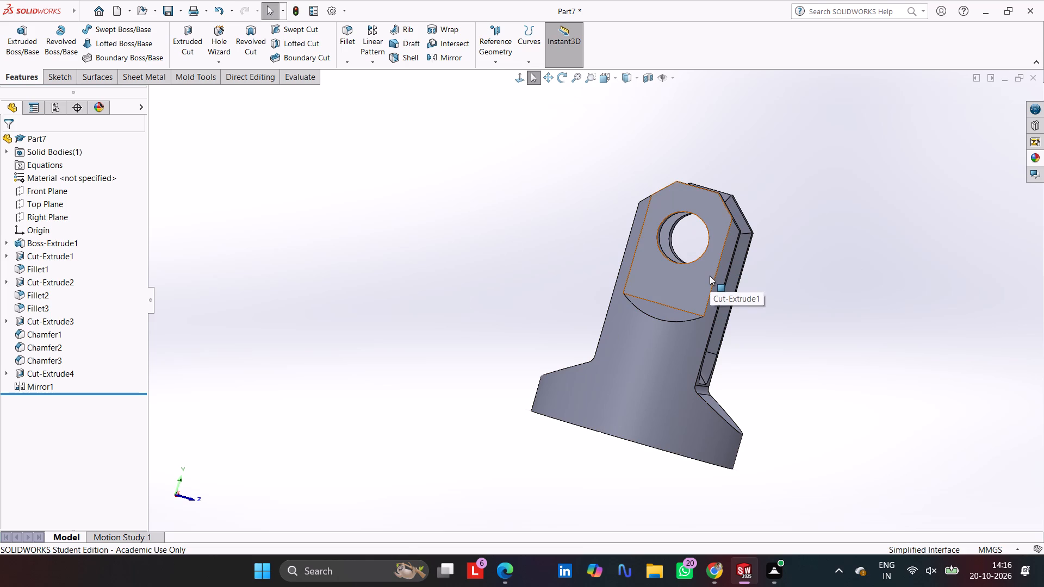
pyautogui.scroll(-1, 702, 272)
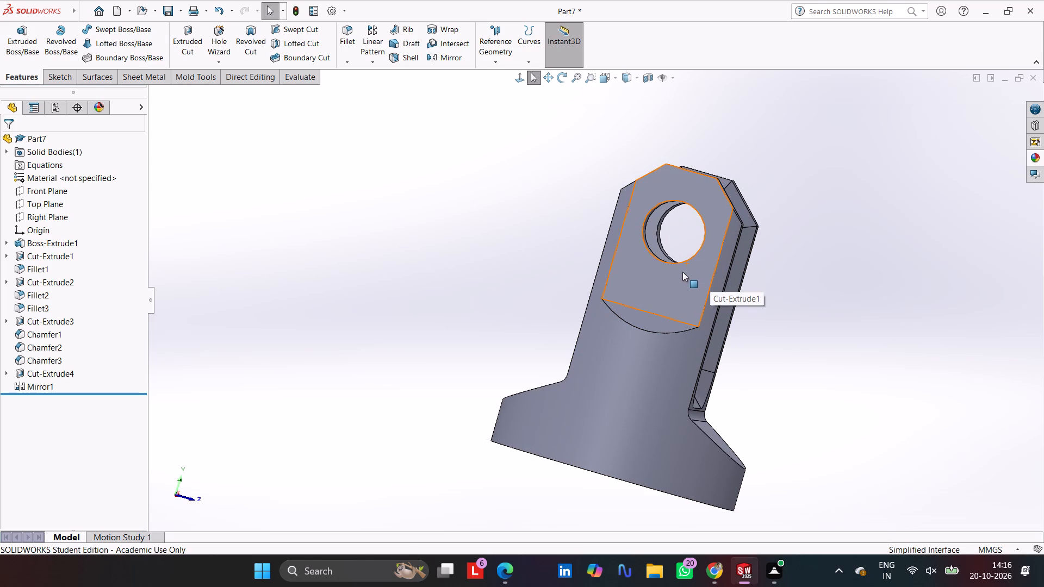
pyautogui.scroll(-2, 672, 292)
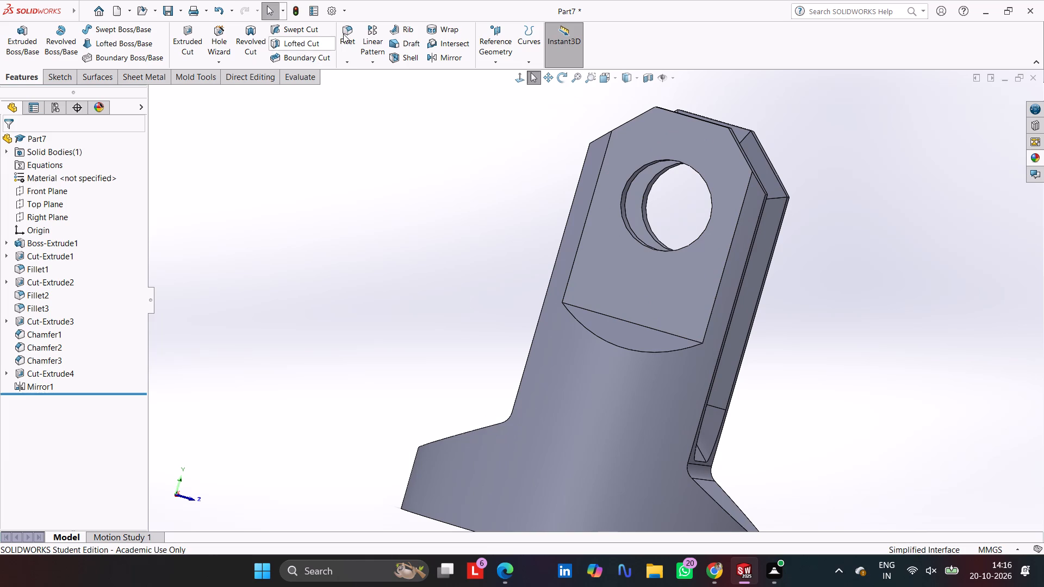
pyautogui.click(343, 34)
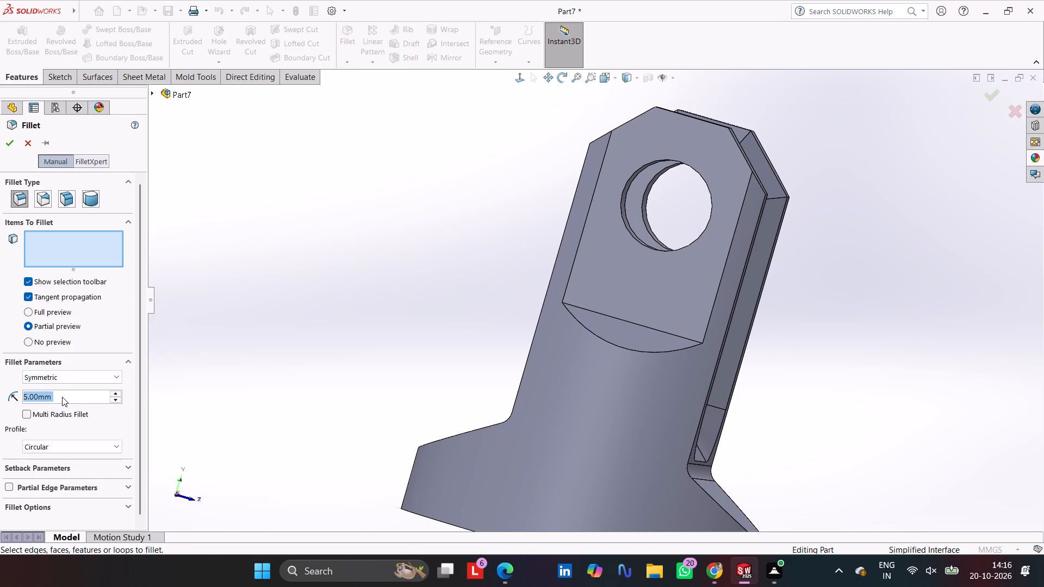
pyautogui.press('1')
pyautogui.press('0')
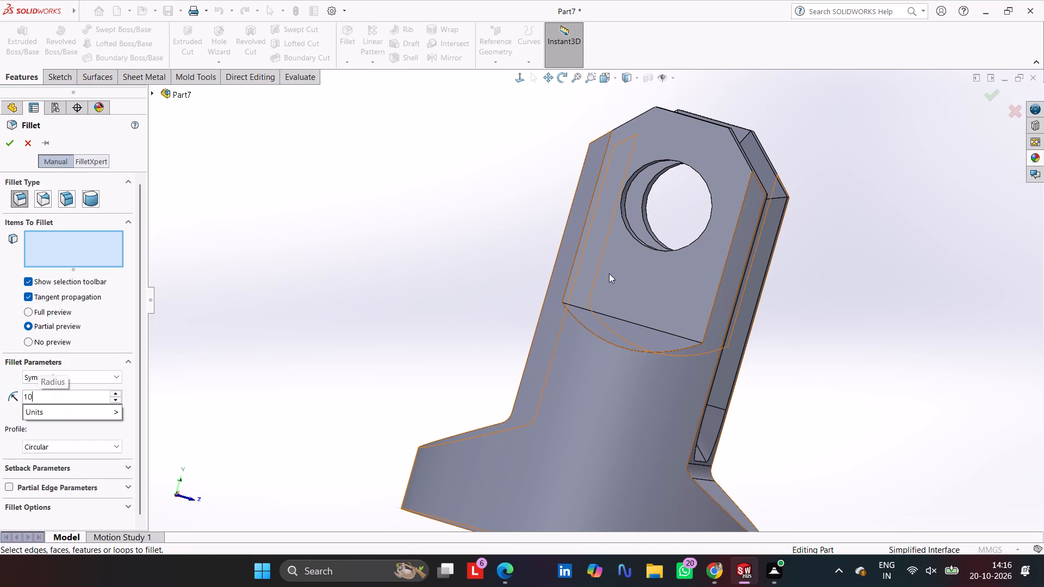
pyautogui.click(607, 316)
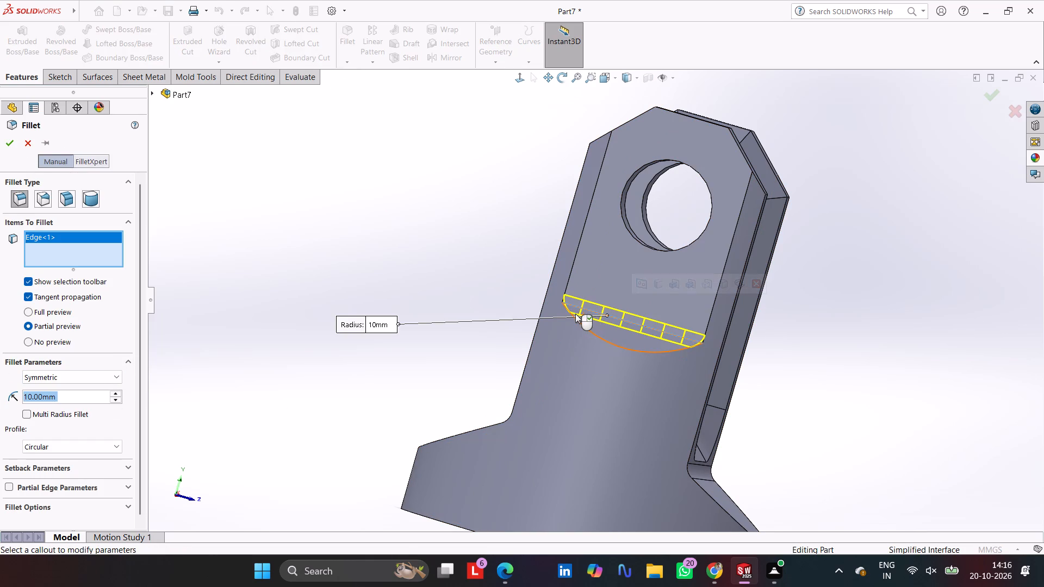
pyautogui.press('Return')
# Fillet the matching straight edge between flat face and slope on the opposite fork arm's outer side with a 10 mm radius.
pyautogui.moveTo(849, 279); pyautogui.dragTo(658, 348, button='middle')
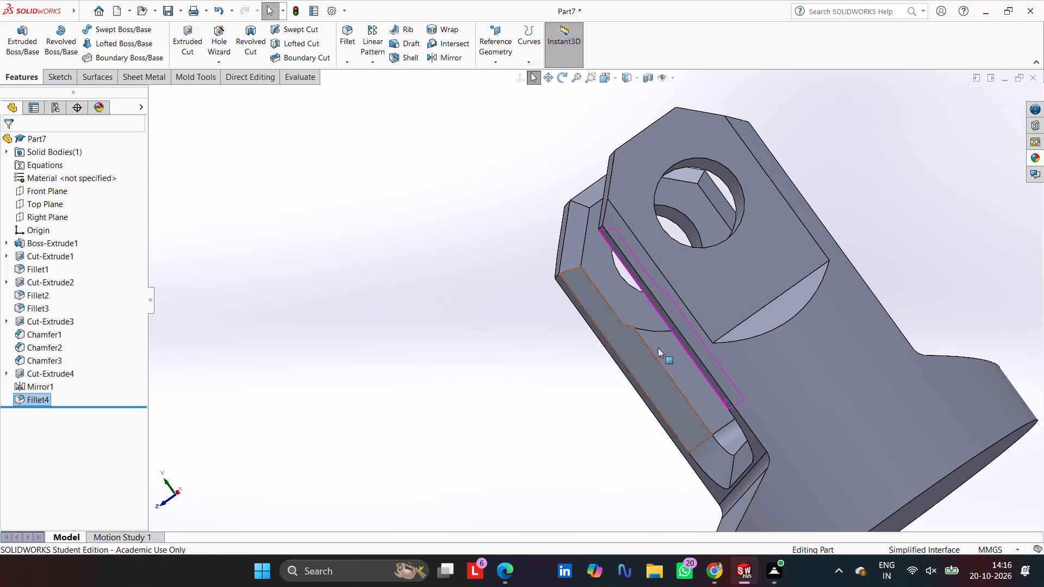
pyautogui.moveTo(658, 348); pyautogui.dragTo(649, 356, button='middle')
pyautogui.click(740, 324)
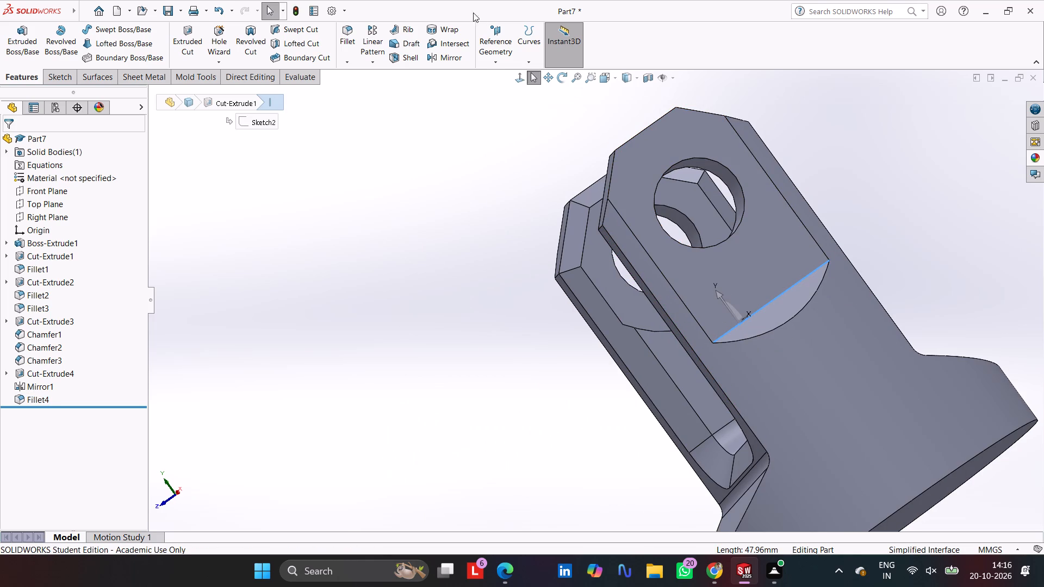
pyautogui.click(344, 36)
pyautogui.press('Return')
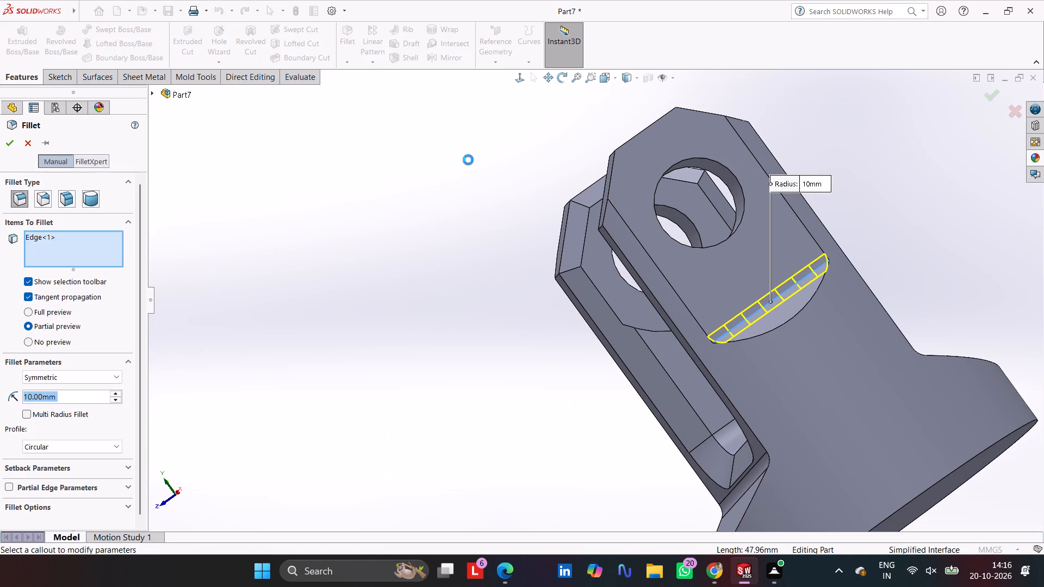
pyautogui.scroll(1, 481, 226)
pyautogui.moveTo(482, 227); pyautogui.dragTo(581, 200, button='middle')
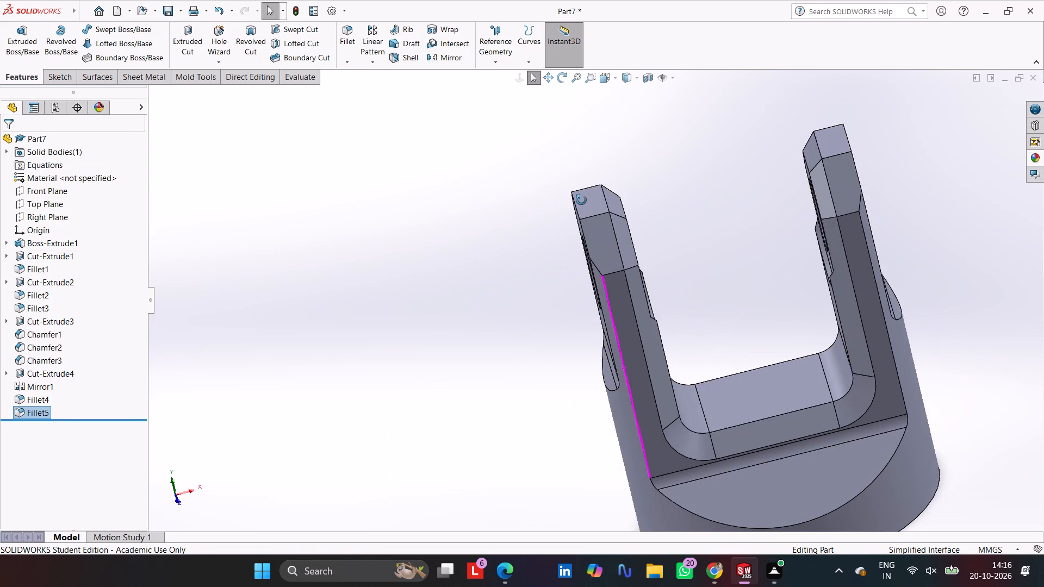
pyautogui.moveTo(581, 200); pyautogui.dragTo(529, 253, button='middle')
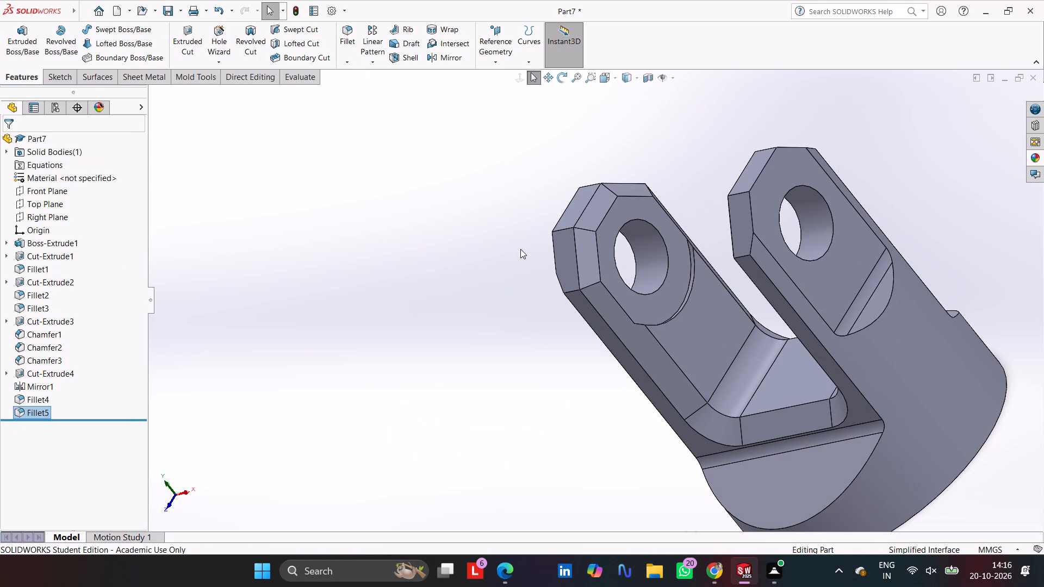
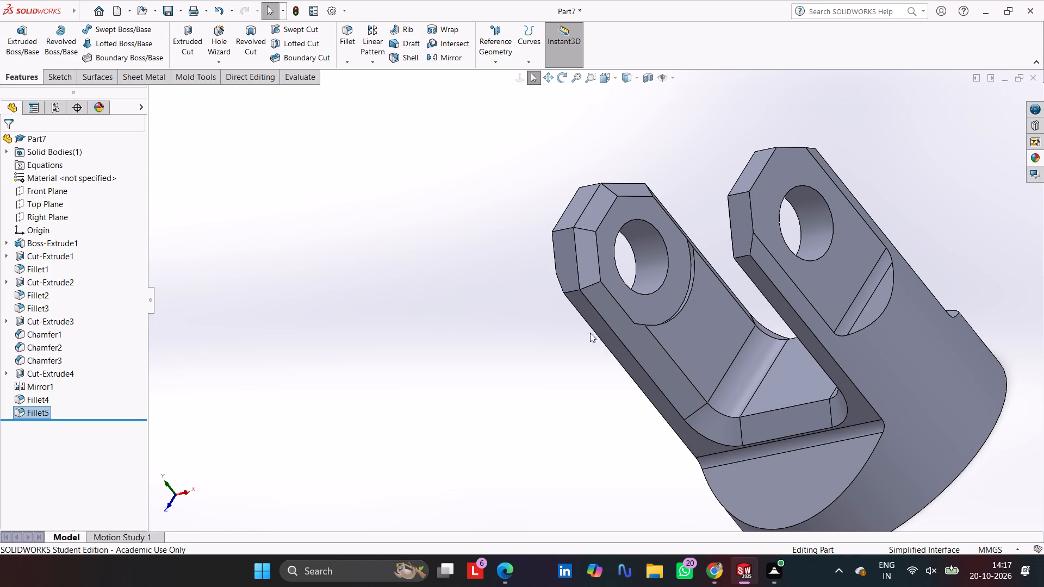
# Chamfer the outer circular edges of the 30 mm cross hole on both fork arms at 1 mm and 45°.
pyautogui.moveTo(582, 332); pyautogui.dragTo(579, 290, button='middle')
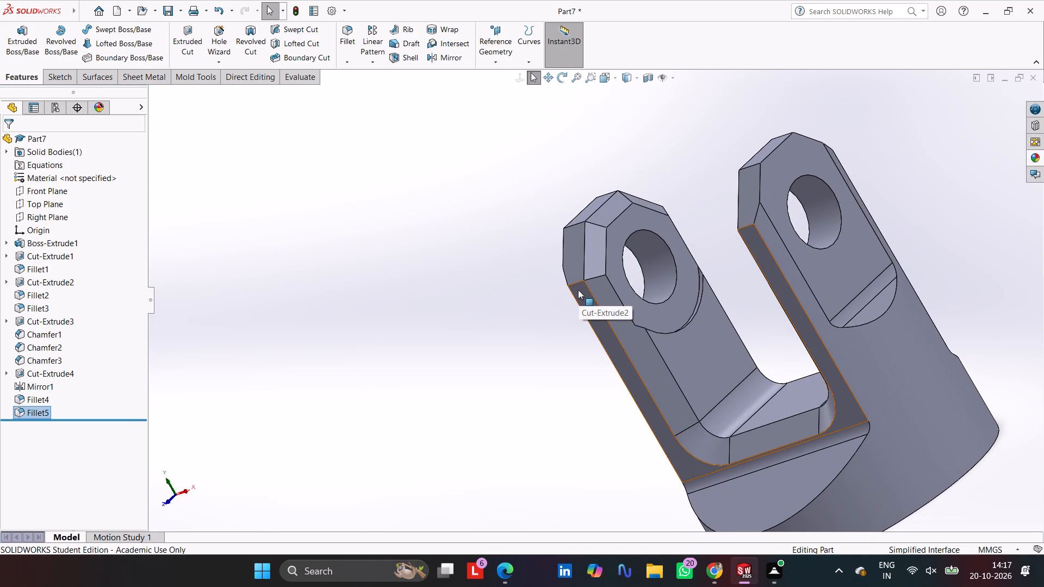
pyautogui.moveTo(557, 313); pyautogui.dragTo(410, 370, button='middle')
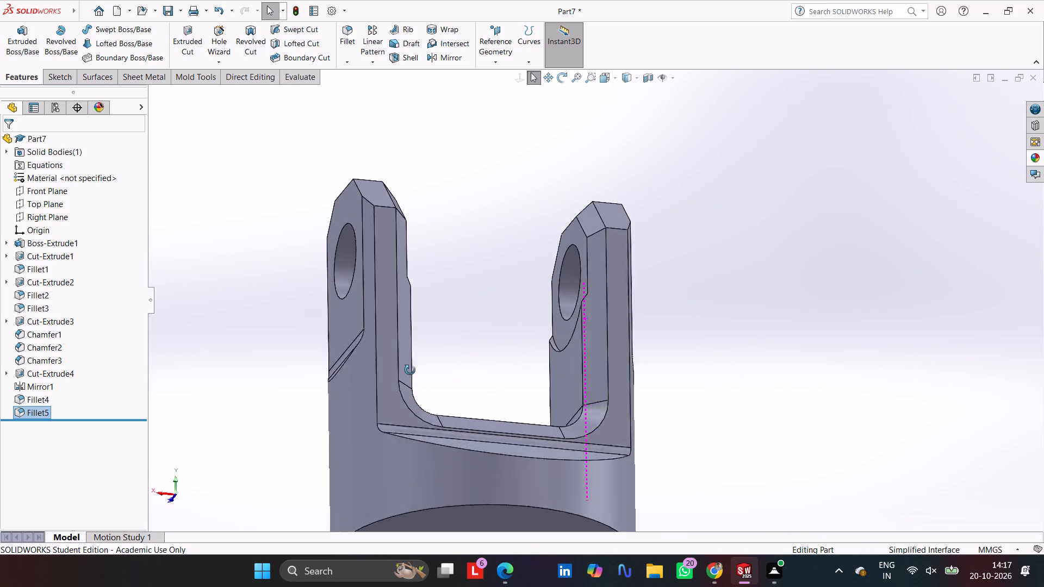
pyautogui.moveTo(410, 370); pyautogui.dragTo(423, 403, button='middle')
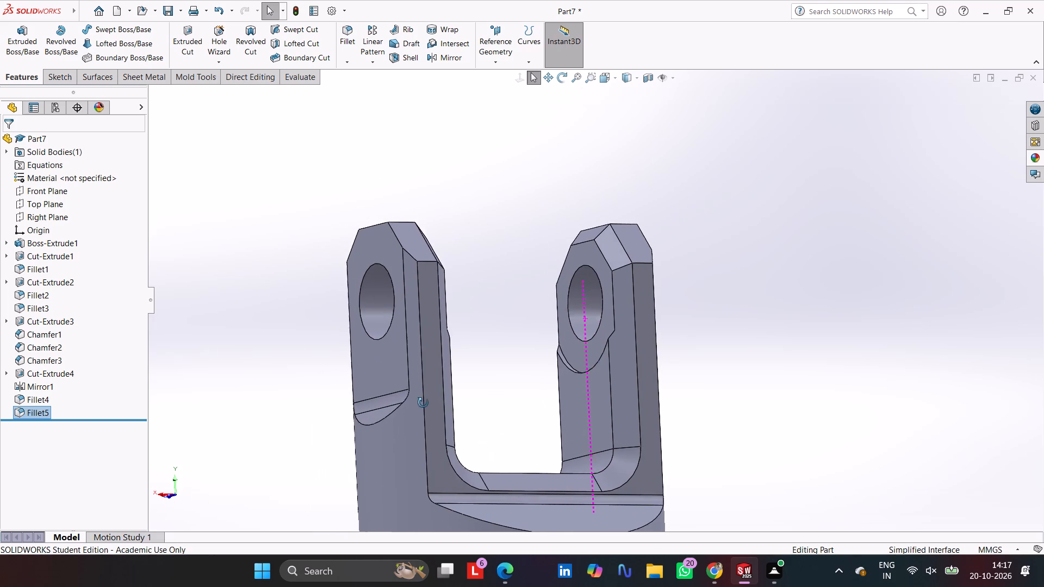
pyautogui.moveTo(423, 403); pyautogui.dragTo(434, 402, button='middle')
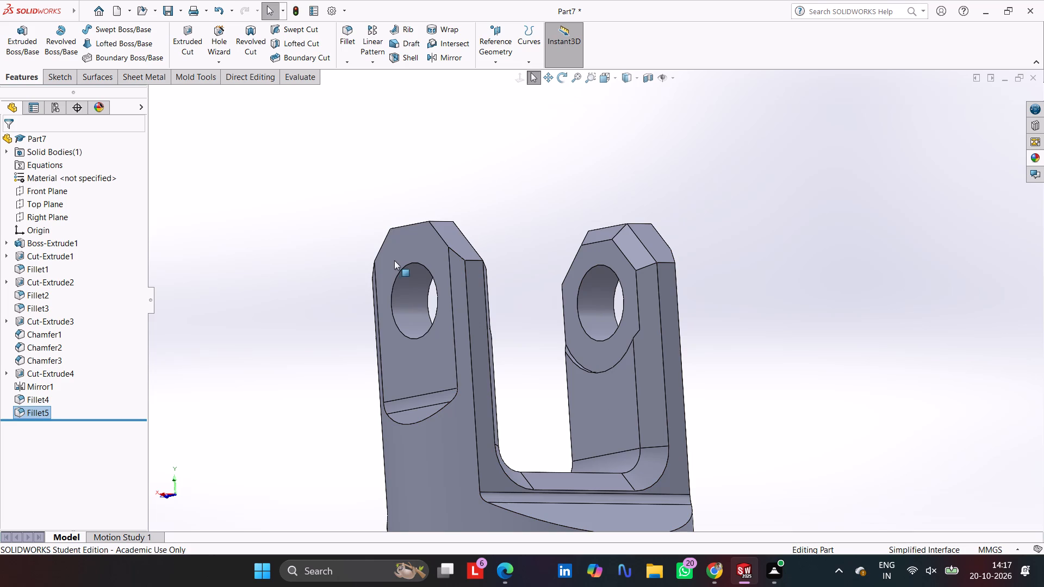
pyautogui.click(350, 63)
pyautogui.click(365, 85)
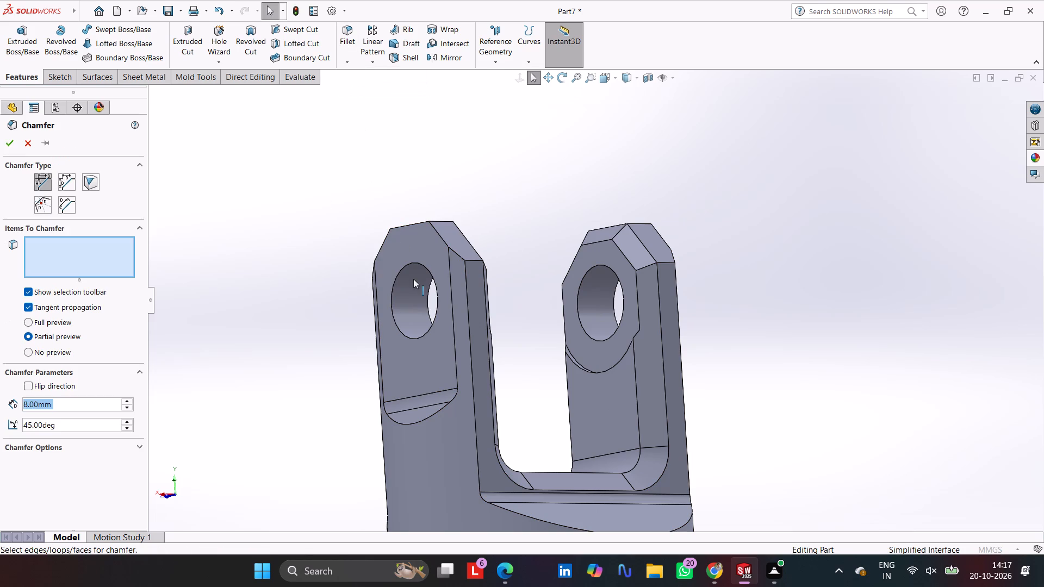
pyautogui.press('1')
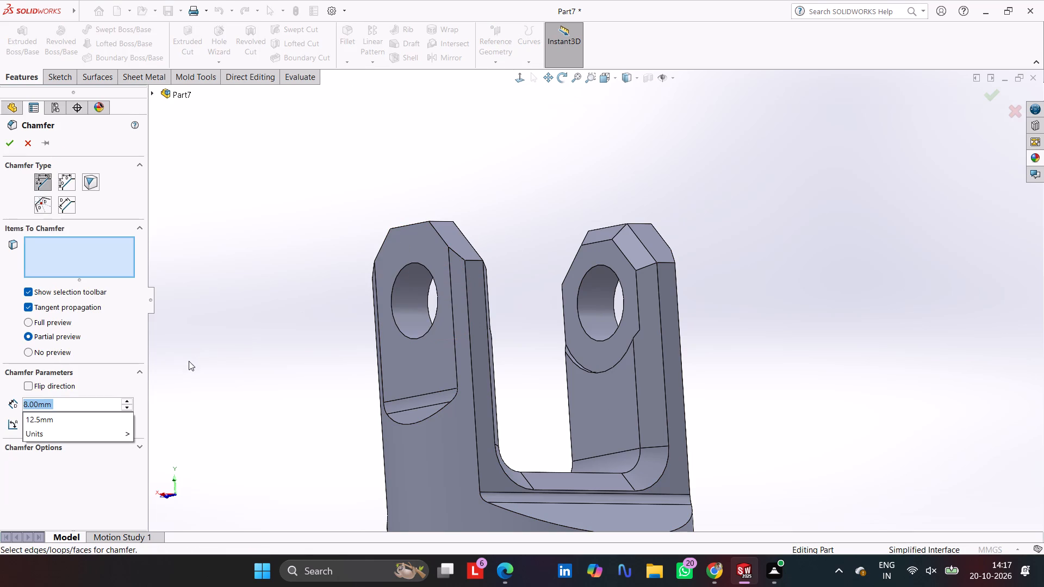
pyautogui.click(409, 265)
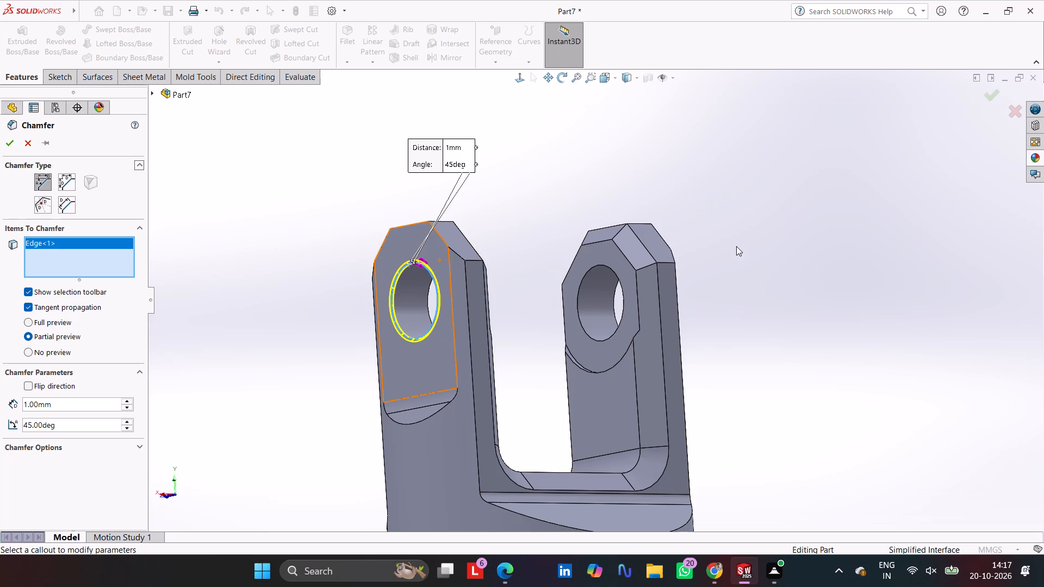
pyautogui.moveTo(821, 223); pyautogui.dragTo(663, 329, button='middle')
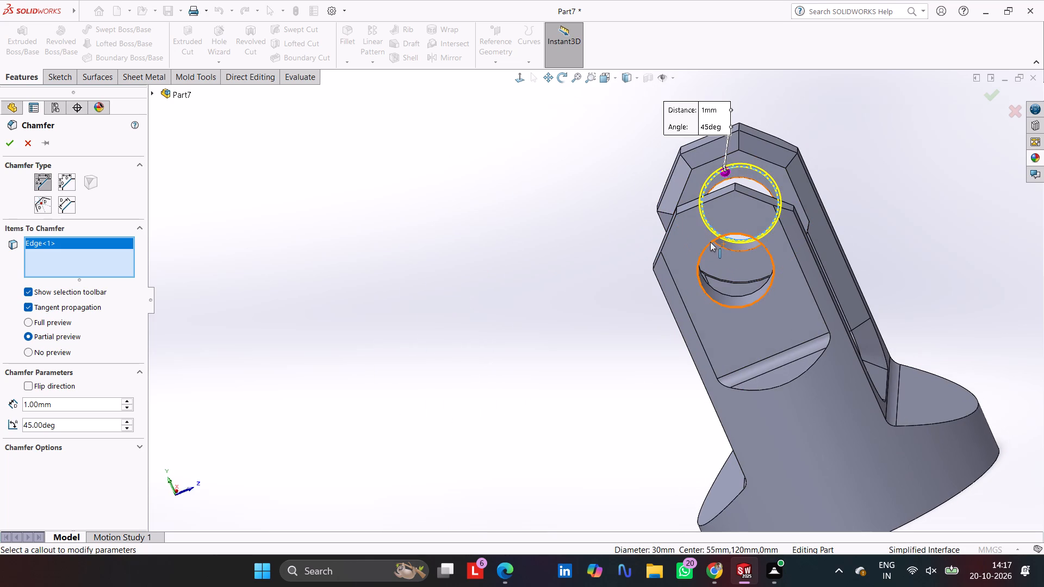
pyautogui.click(710, 244)
pyautogui.press('Return')
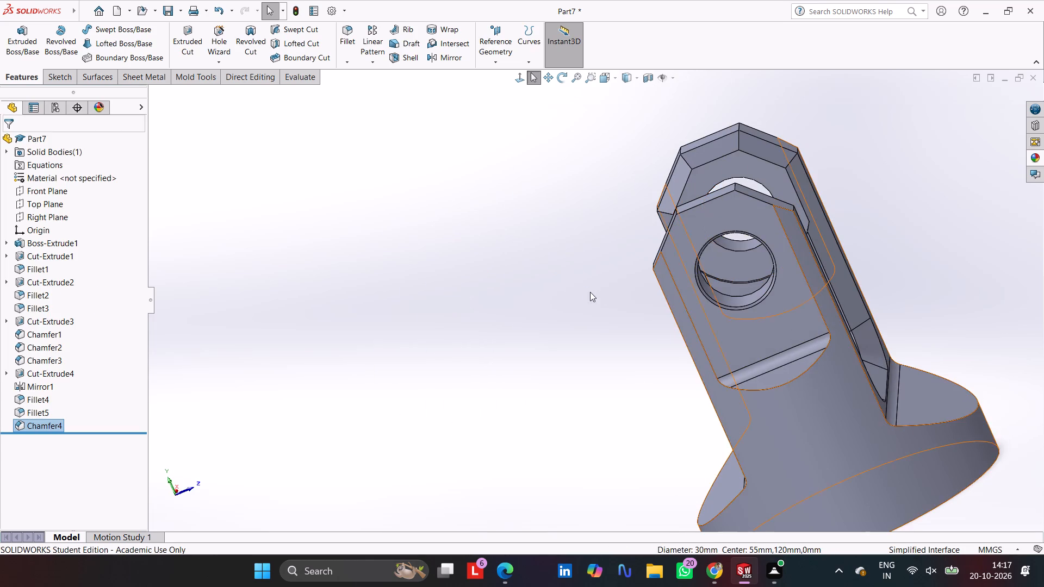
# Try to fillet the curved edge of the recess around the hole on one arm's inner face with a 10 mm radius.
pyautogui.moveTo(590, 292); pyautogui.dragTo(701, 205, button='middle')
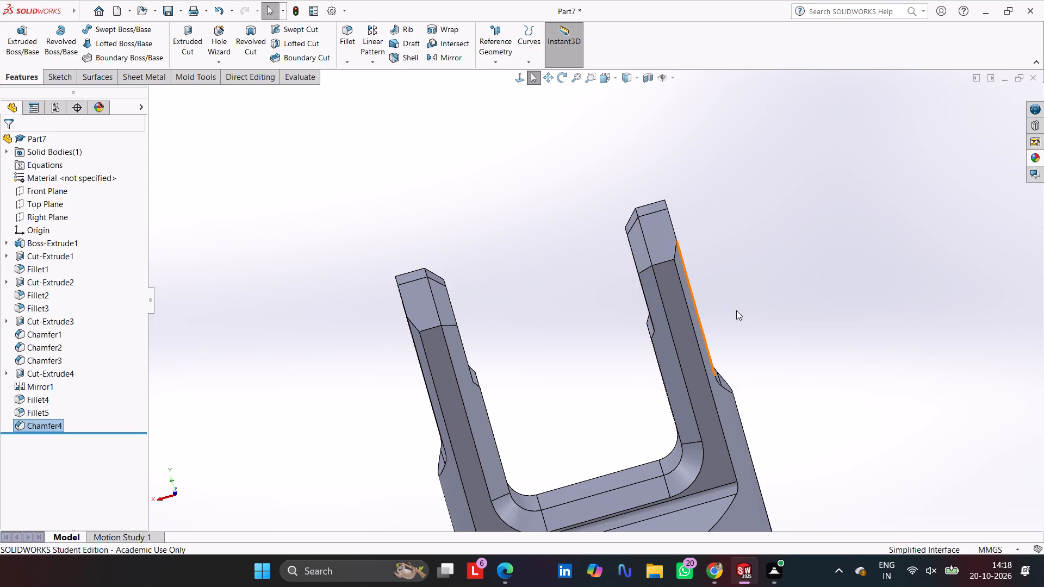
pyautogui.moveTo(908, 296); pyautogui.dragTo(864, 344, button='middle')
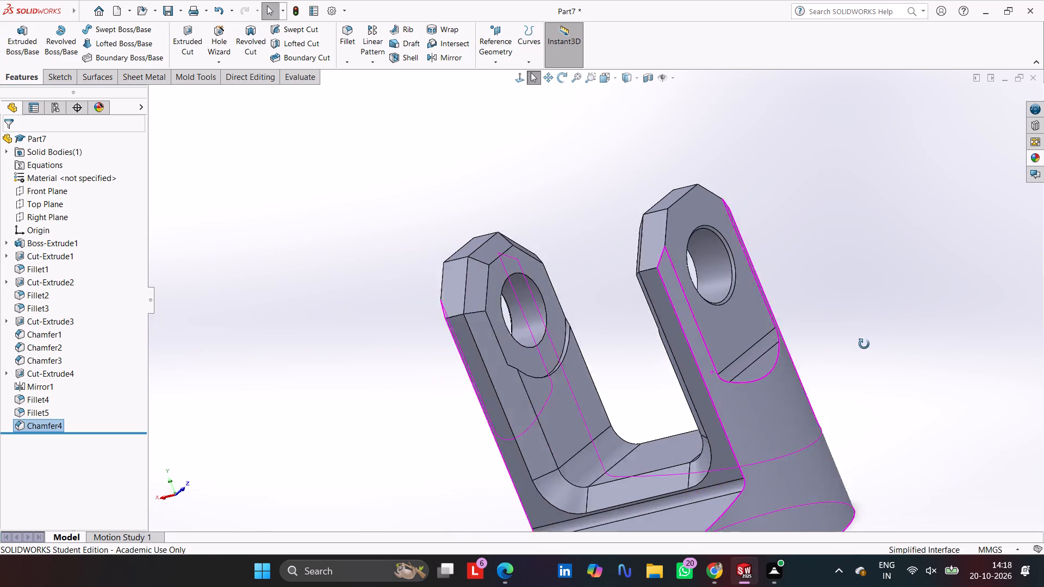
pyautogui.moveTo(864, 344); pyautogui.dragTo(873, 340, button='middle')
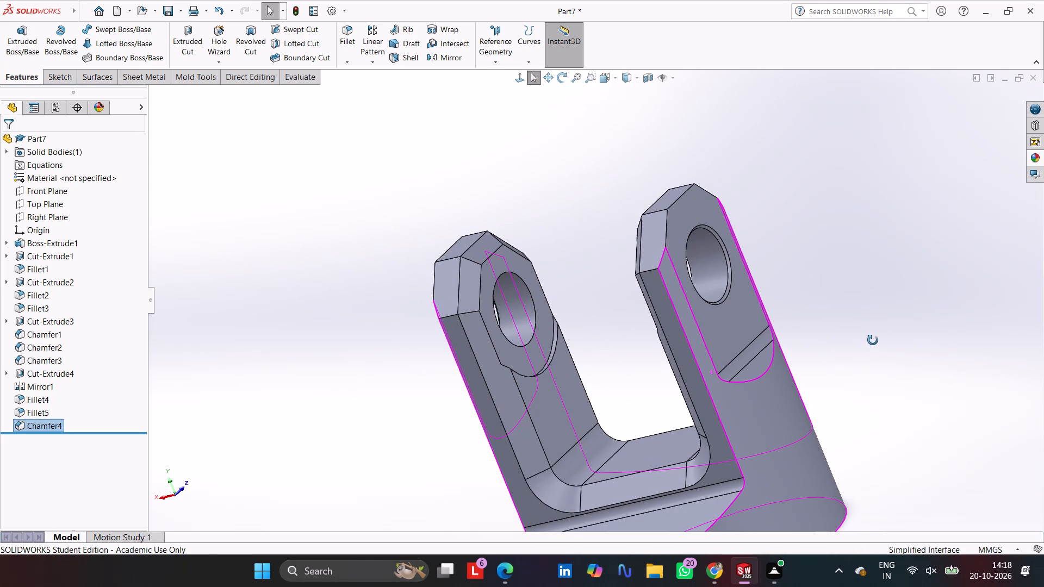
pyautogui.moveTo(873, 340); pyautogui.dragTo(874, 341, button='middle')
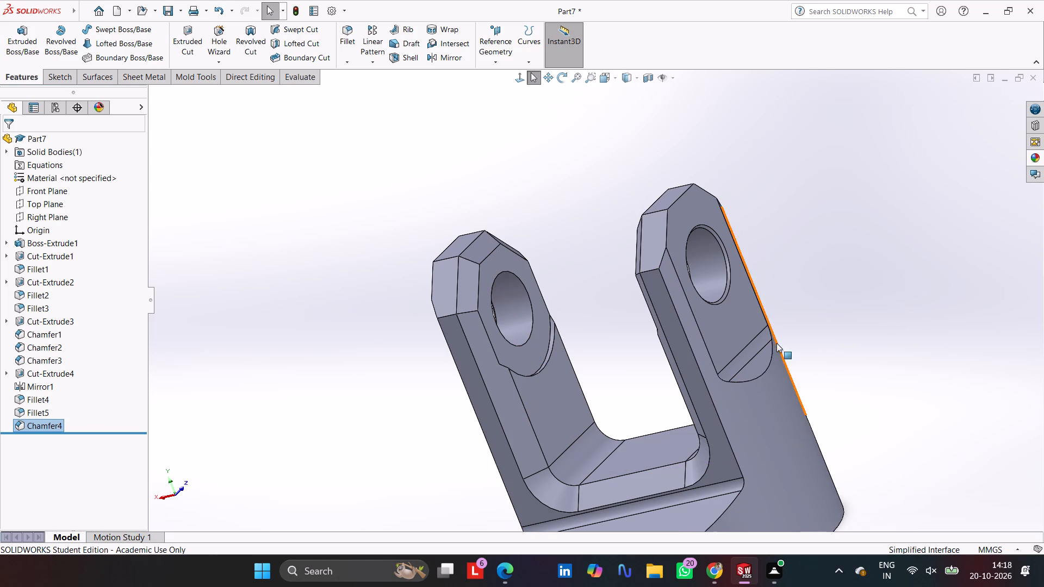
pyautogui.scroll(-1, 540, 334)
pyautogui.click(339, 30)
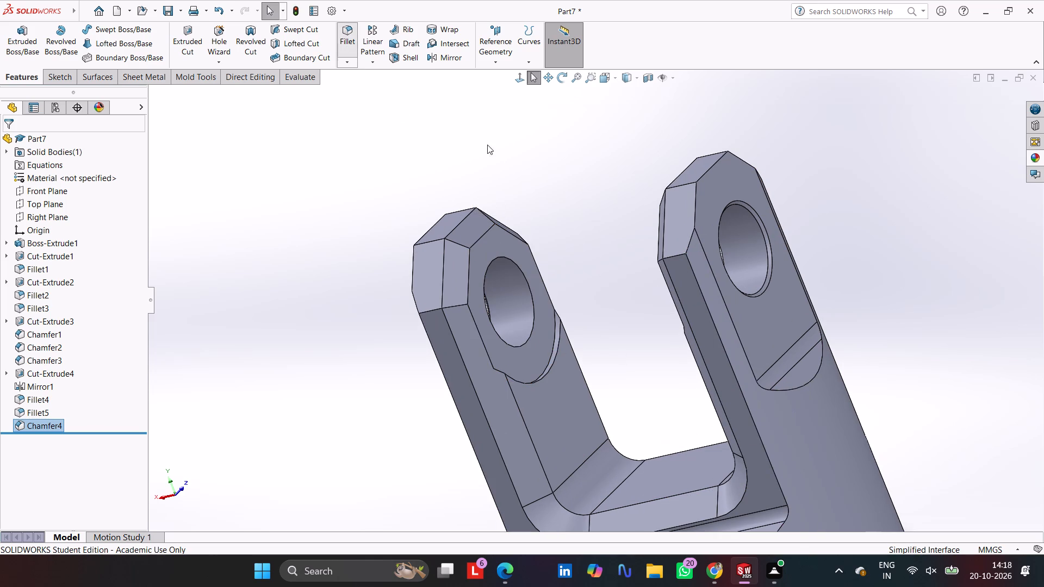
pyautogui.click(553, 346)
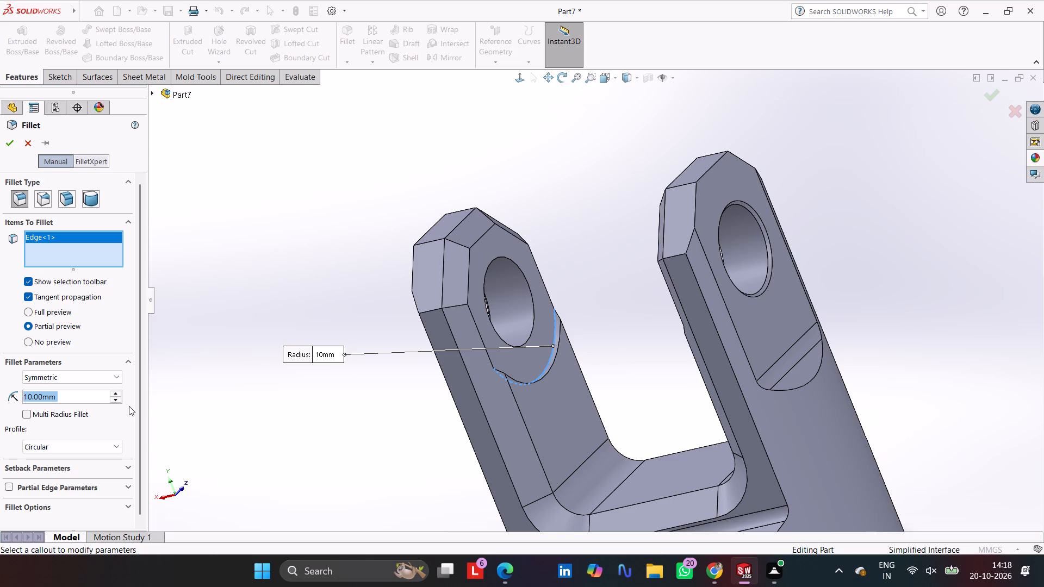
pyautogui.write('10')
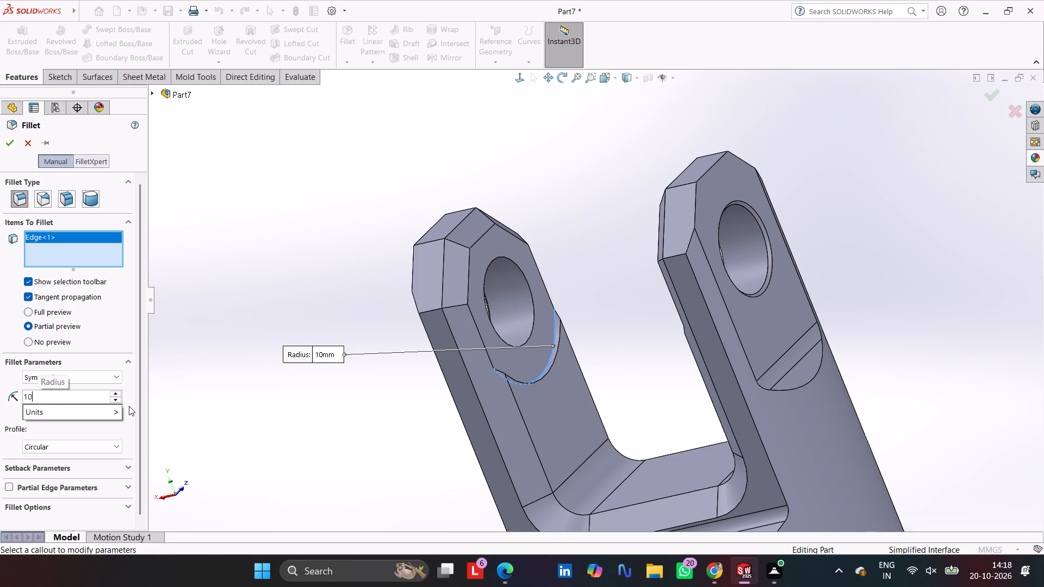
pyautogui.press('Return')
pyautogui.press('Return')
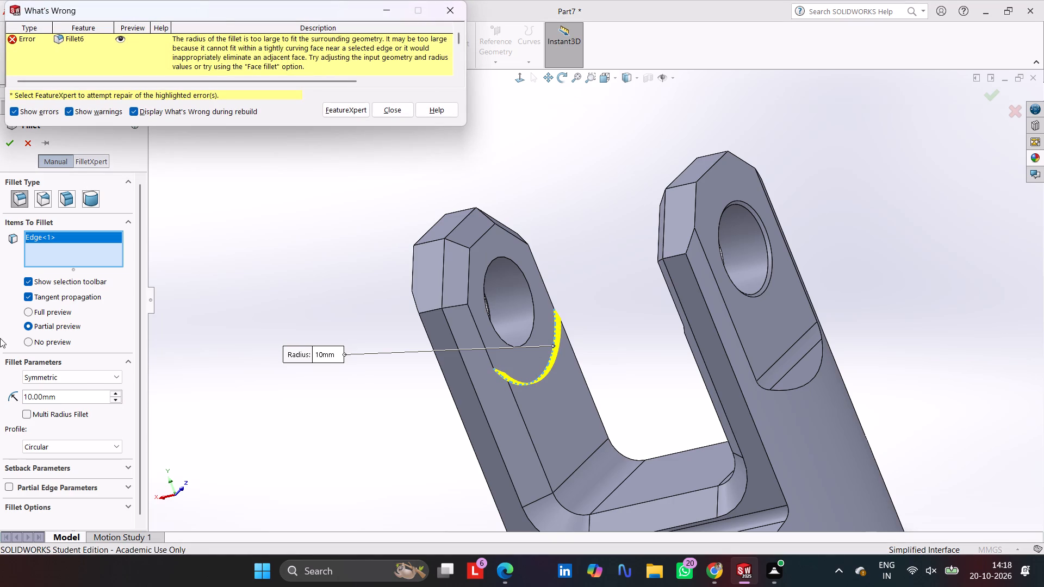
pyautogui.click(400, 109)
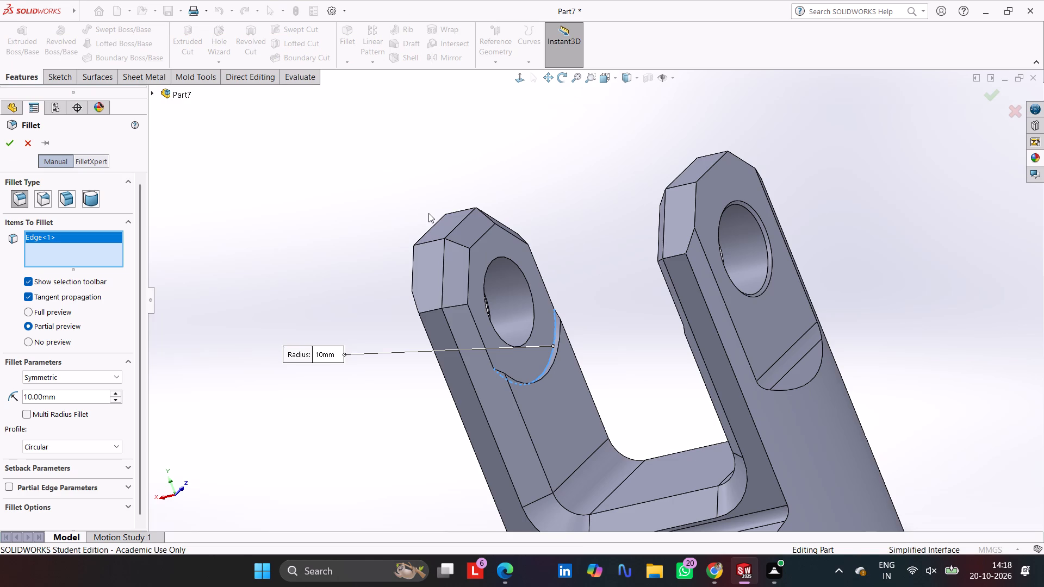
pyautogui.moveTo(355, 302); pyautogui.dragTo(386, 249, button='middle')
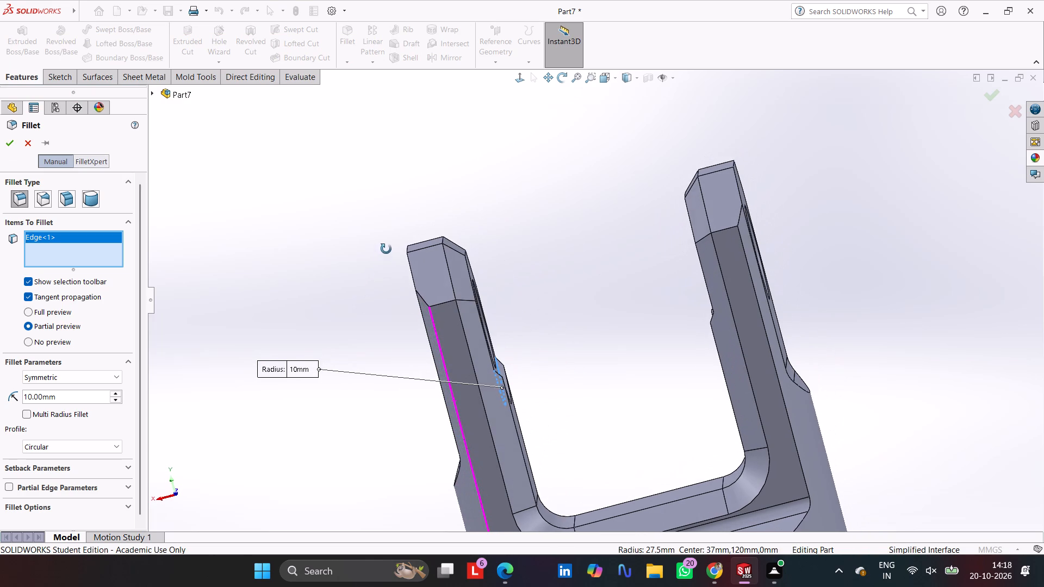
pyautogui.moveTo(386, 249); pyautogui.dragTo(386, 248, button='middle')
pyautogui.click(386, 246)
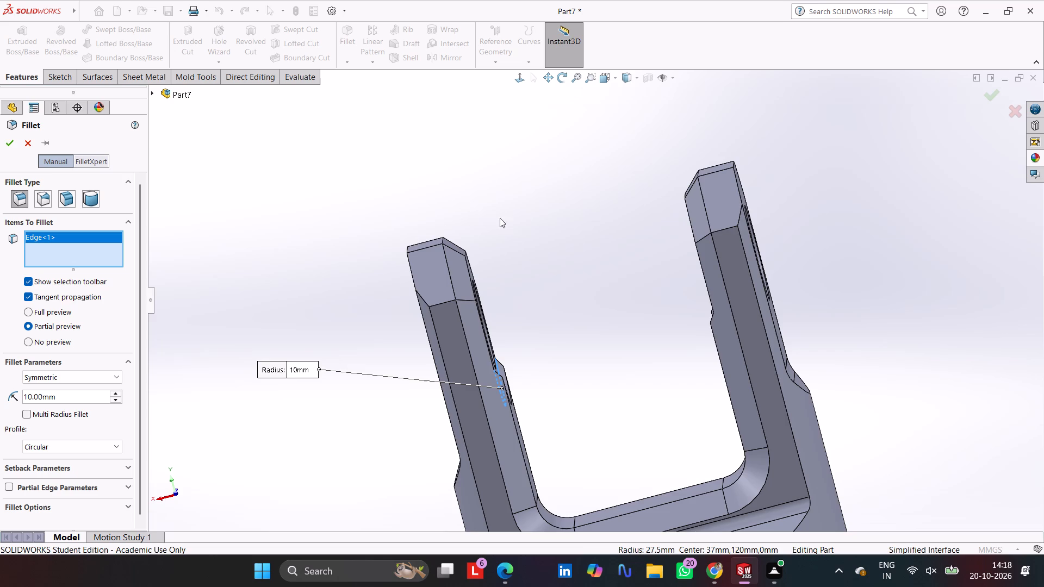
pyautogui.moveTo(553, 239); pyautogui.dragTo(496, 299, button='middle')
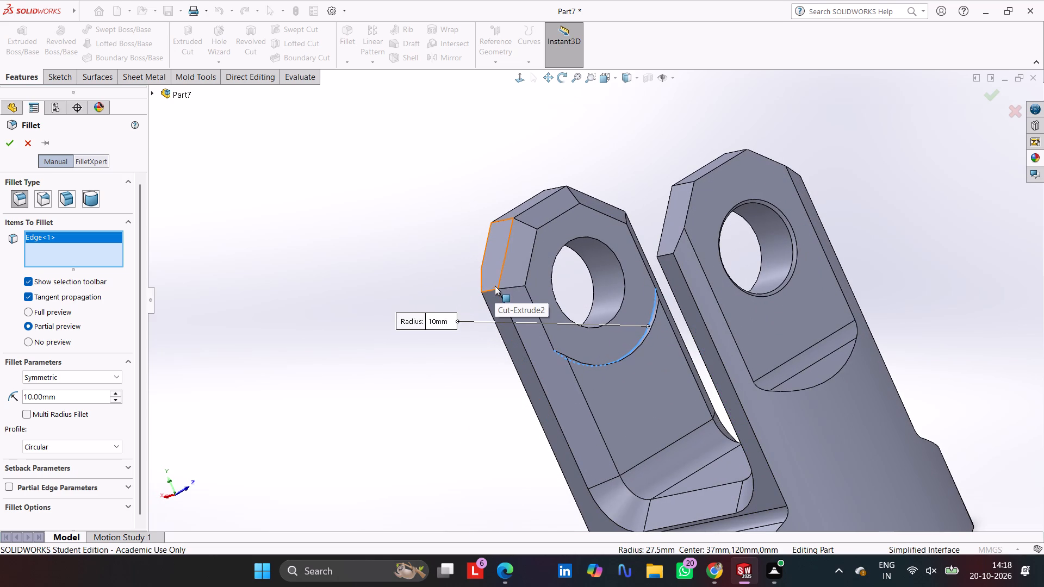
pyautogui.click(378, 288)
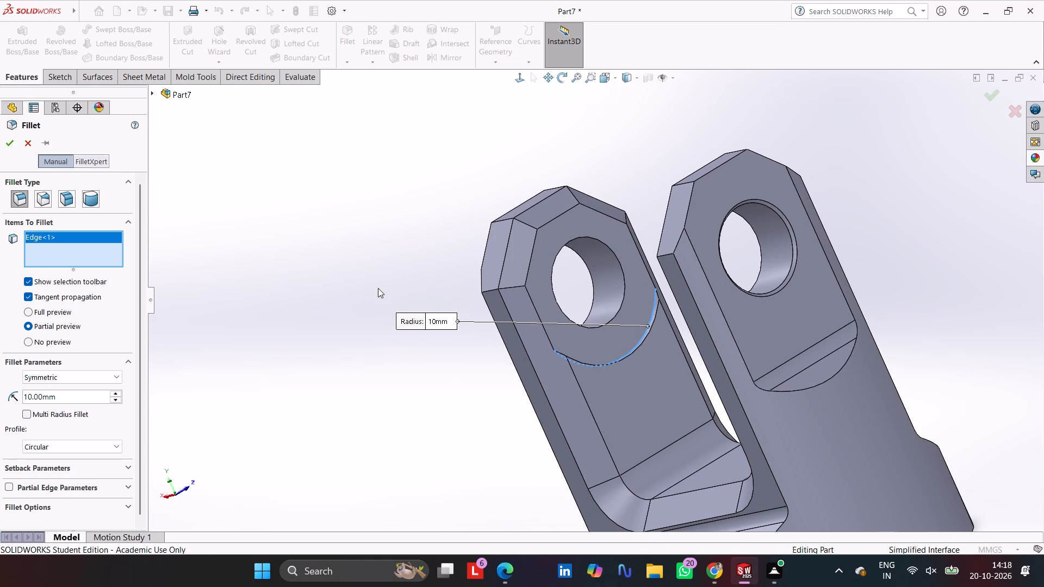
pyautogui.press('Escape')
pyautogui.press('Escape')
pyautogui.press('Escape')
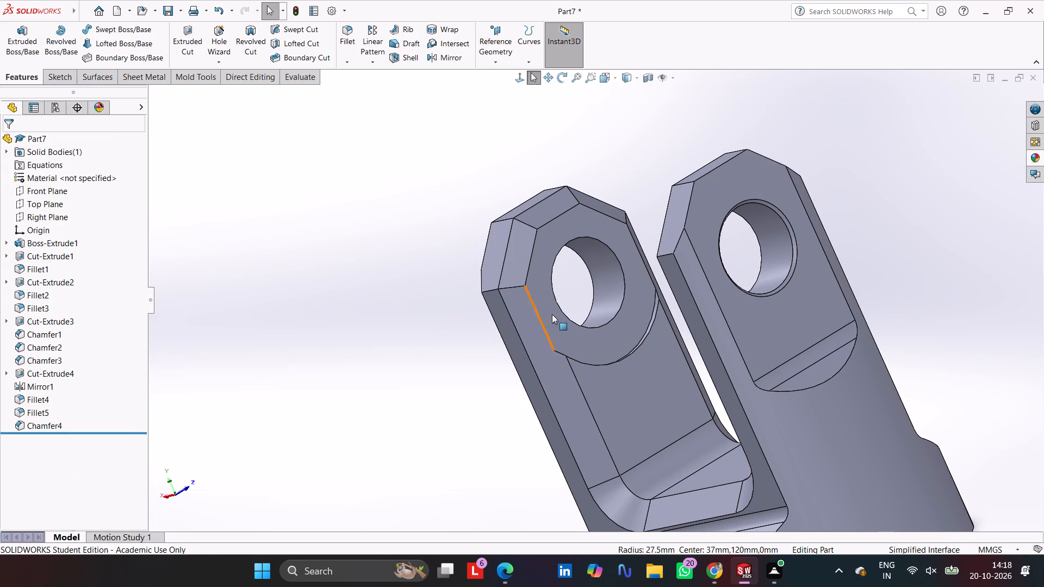
# Chamfer the curved rim edge of the recess on one arm's inner face at 1 mm and 45°.
pyautogui.moveTo(660, 329); pyautogui.dragTo(717, 315, button='middle')
pyautogui.click(743, 205)
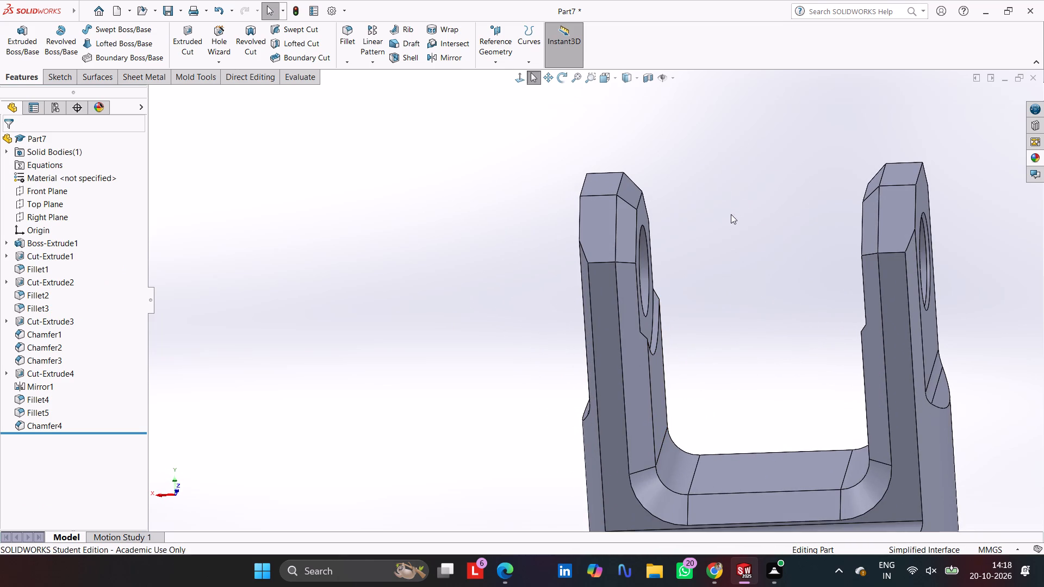
pyautogui.moveTo(704, 253); pyautogui.dragTo(670, 319, button='middle')
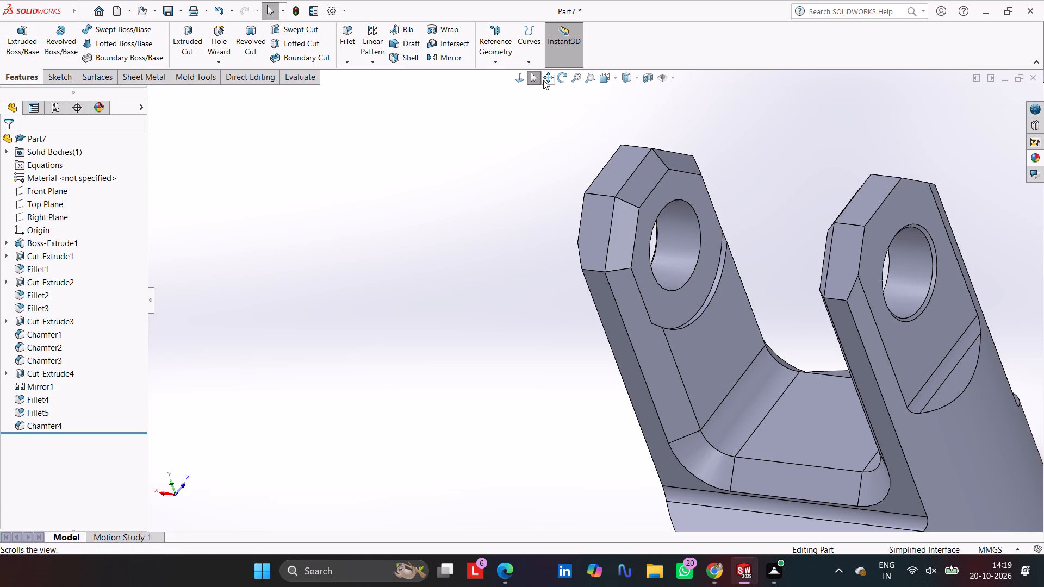
pyautogui.click(354, 64)
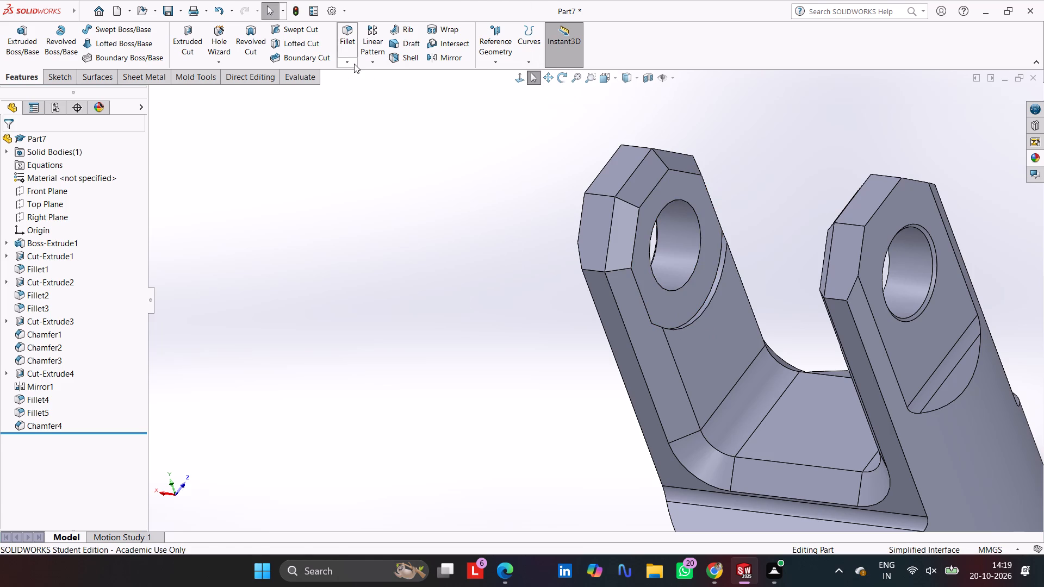
pyautogui.click(362, 84)
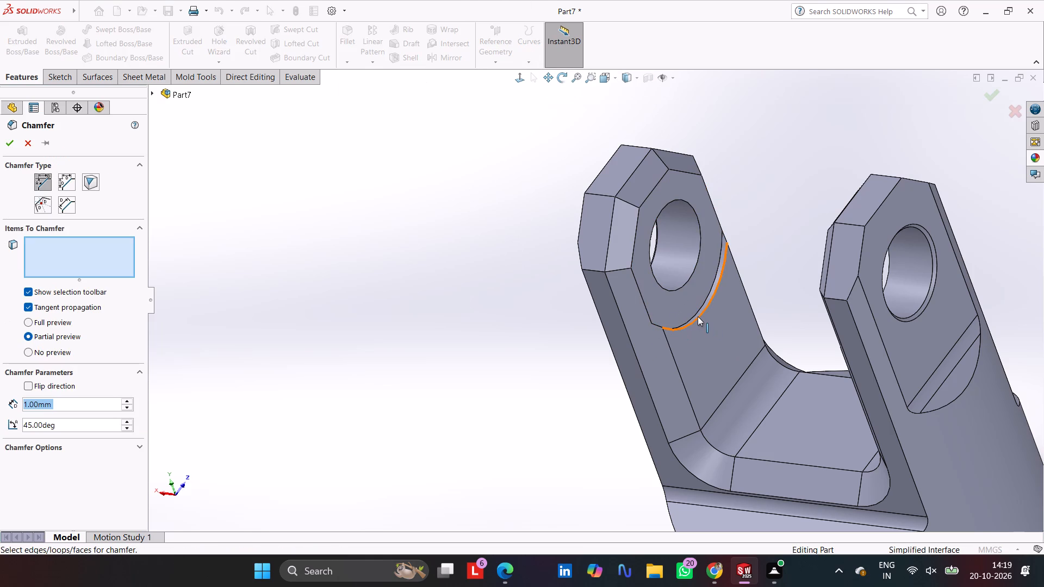
pyautogui.click(698, 317)
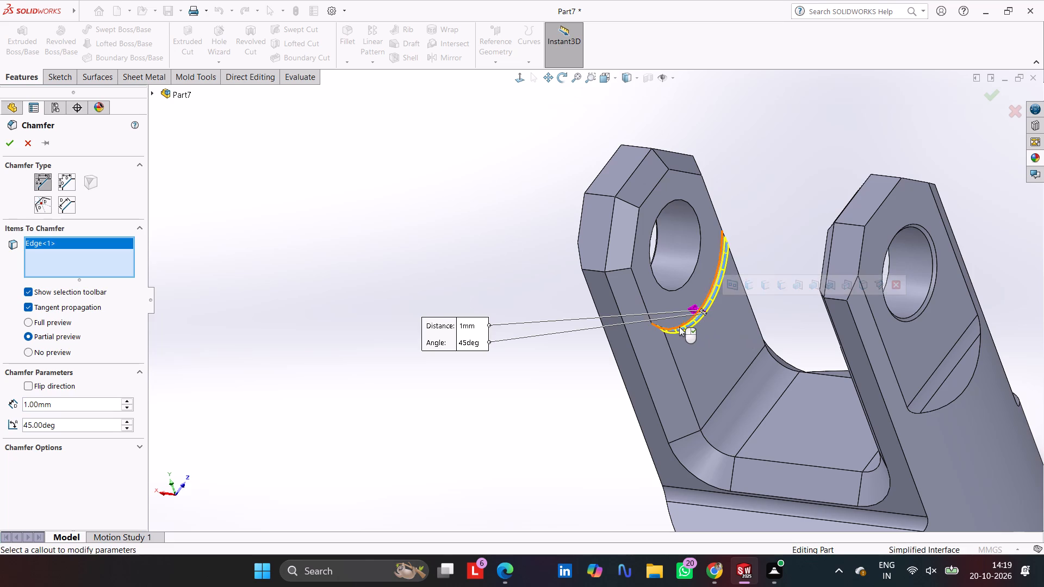
pyautogui.press('Return')
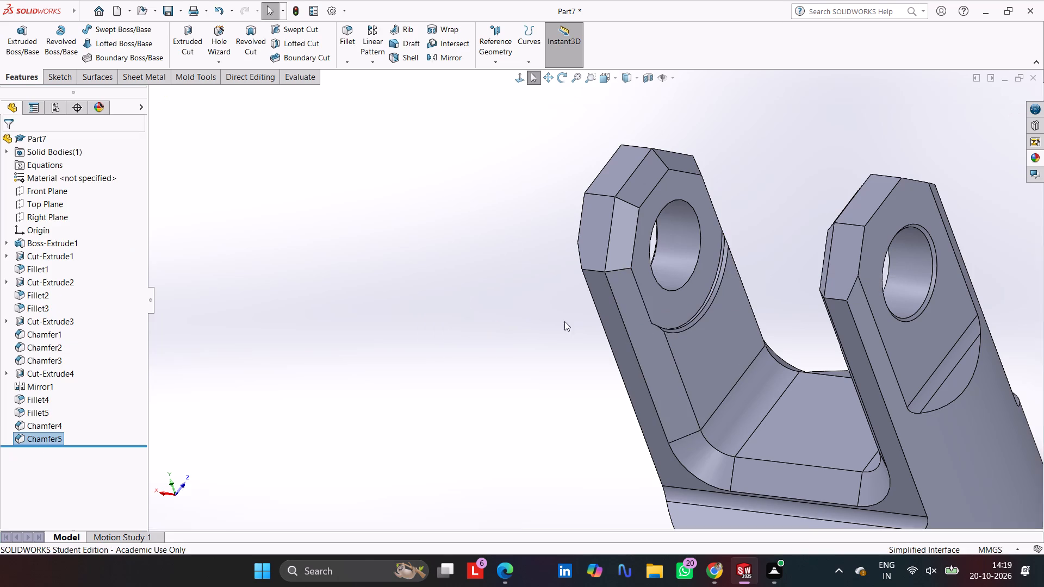
# Set the distance of the recess rim chamfer on the first arm's inner face to 2 mm.
pyautogui.scroll(-2, 676, 307)
pyautogui.scroll(-2, 726, 325)
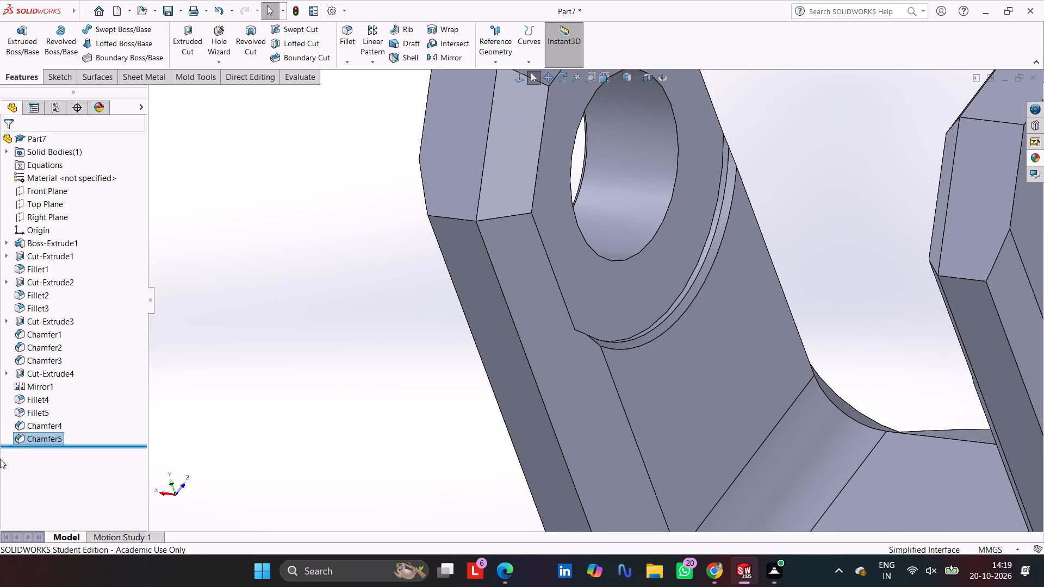
pyautogui.doubleClick(32, 439)
pyautogui.doubleClick(40, 439)
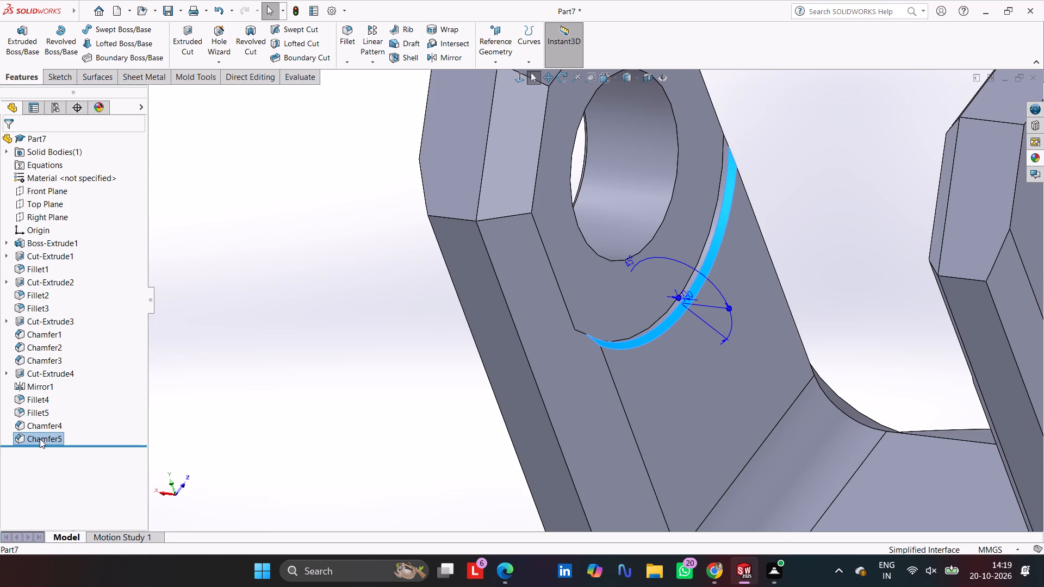
pyautogui.click(40, 439)
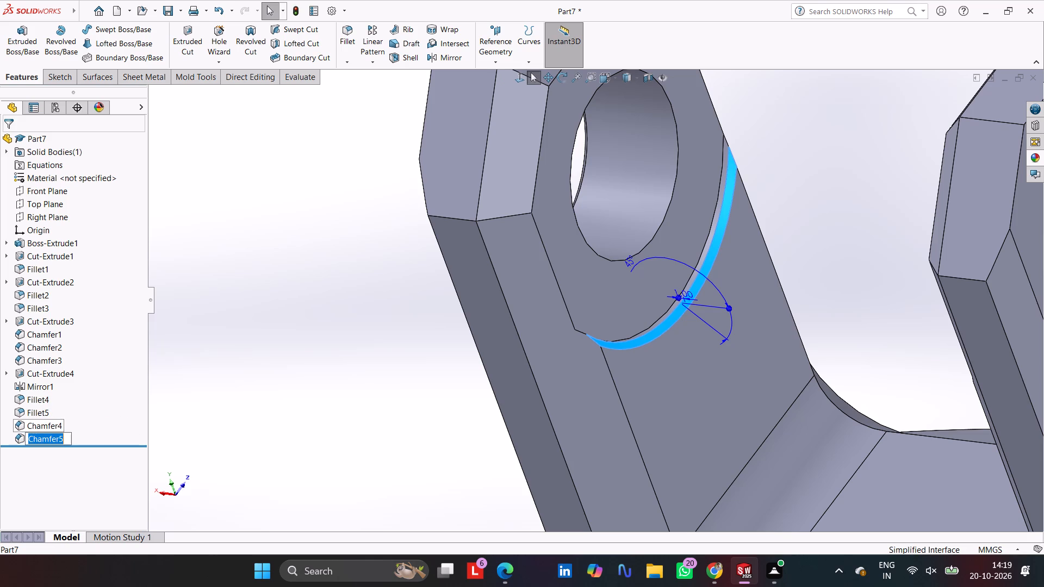
pyautogui.press('Escape')
pyautogui.click(51, 447)
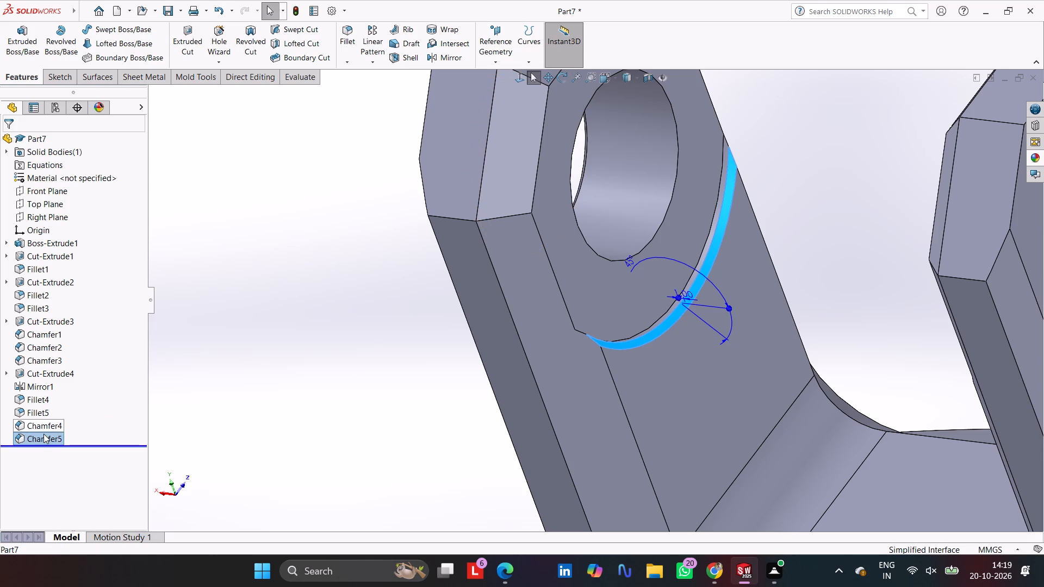
pyautogui.click(44, 433)
pyautogui.click(59, 404)
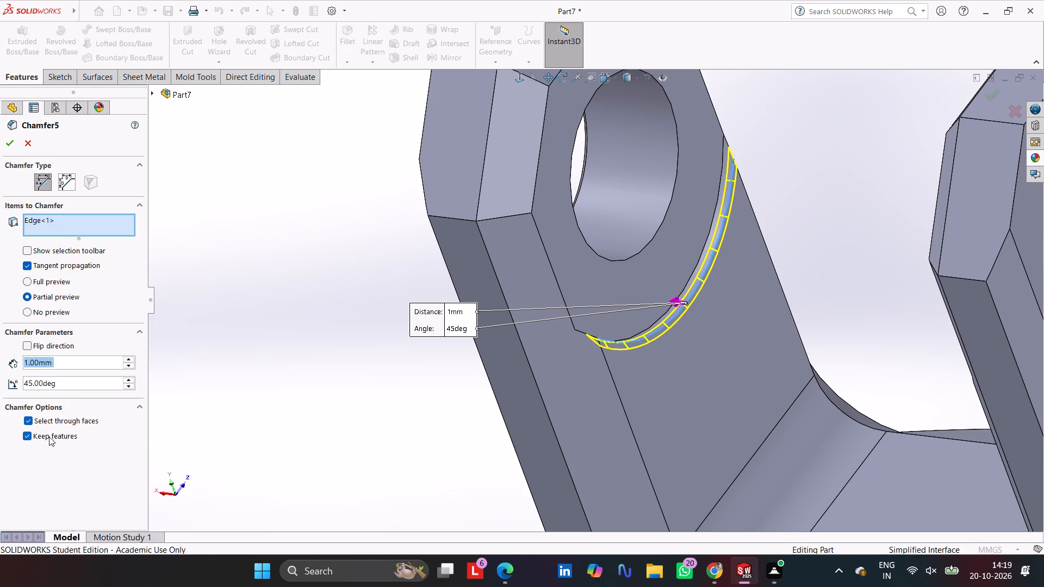
pyautogui.press('2')
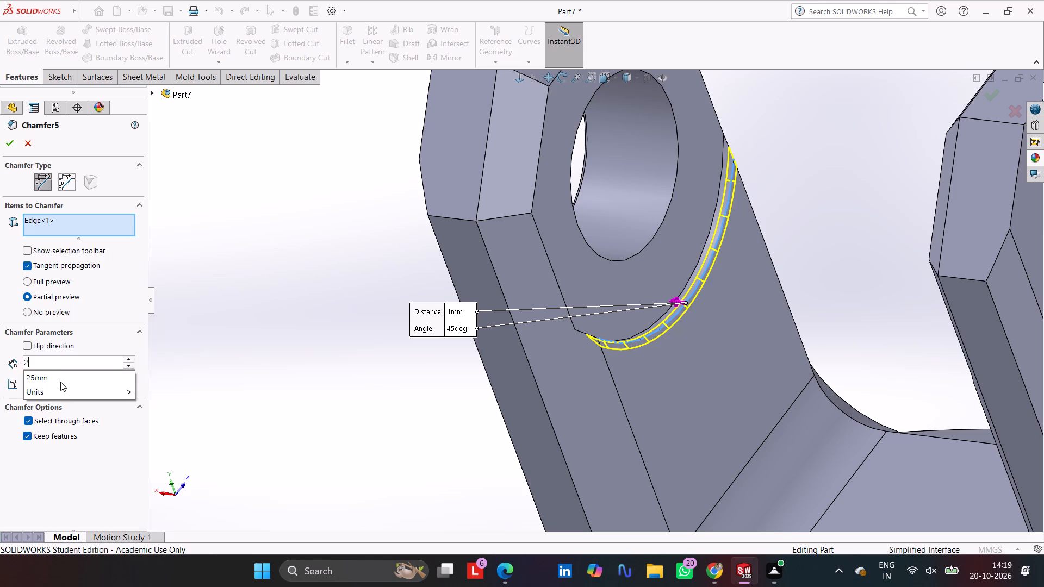
pyautogui.press('Return')
pyautogui.press('Return')
# Chamfer the curved rim edge of the recess on the opposite arm's inner face at 2 mm and 45°.
pyautogui.moveTo(275, 373); pyautogui.dragTo(280, 383, button='middle')
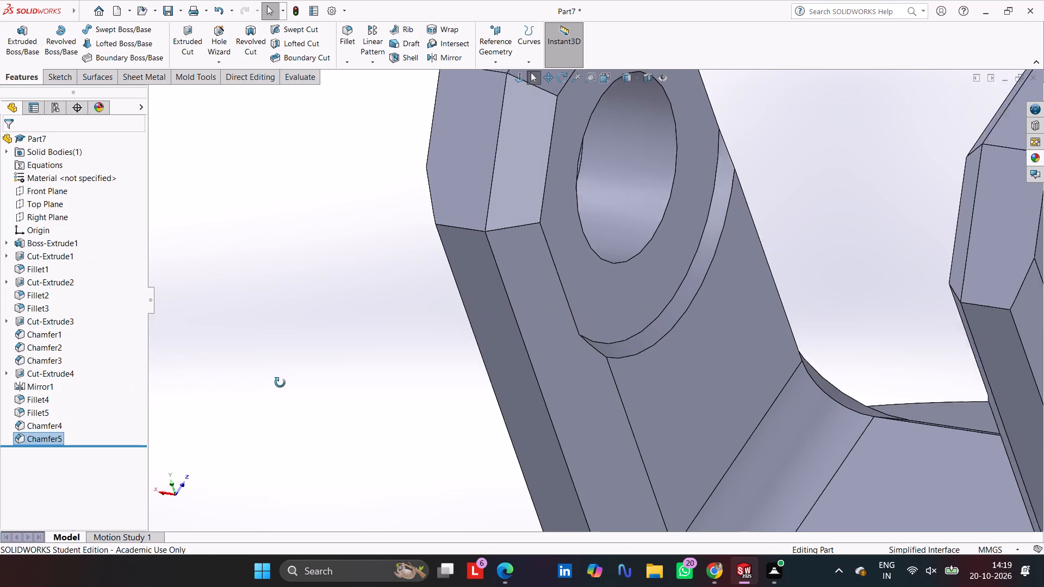
pyautogui.moveTo(280, 383); pyautogui.dragTo(329, 368, button='middle')
pyautogui.scroll(4, 618, 376)
pyautogui.scroll(-3, 848, 316)
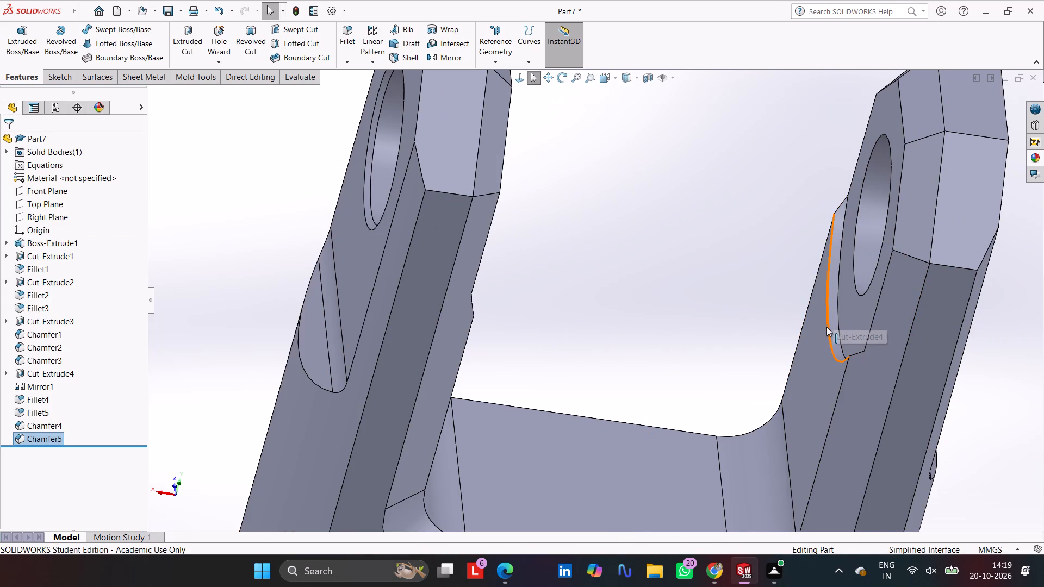
pyautogui.click(826, 327)
pyautogui.click(346, 63)
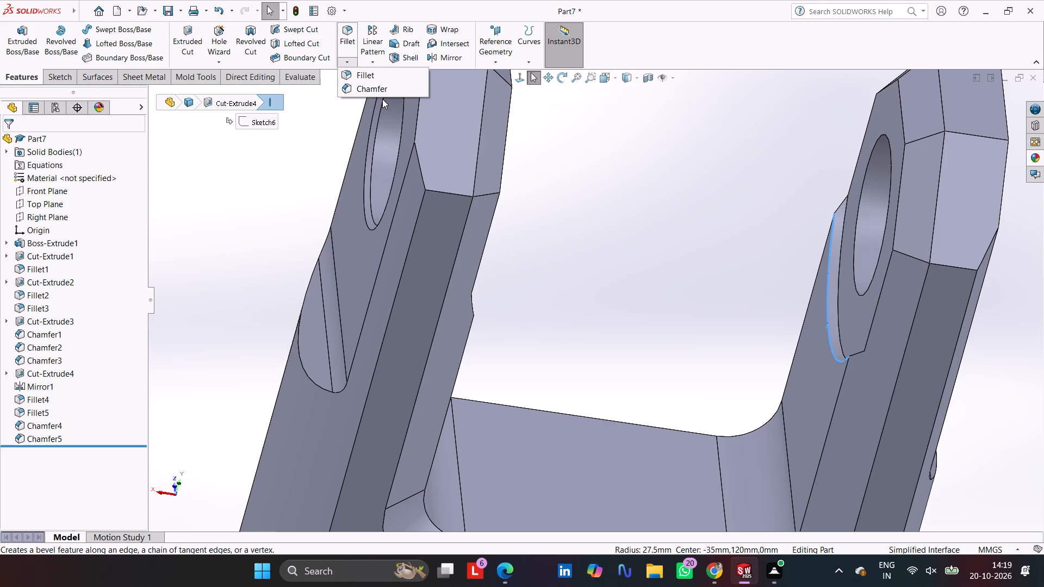
pyautogui.click(386, 86)
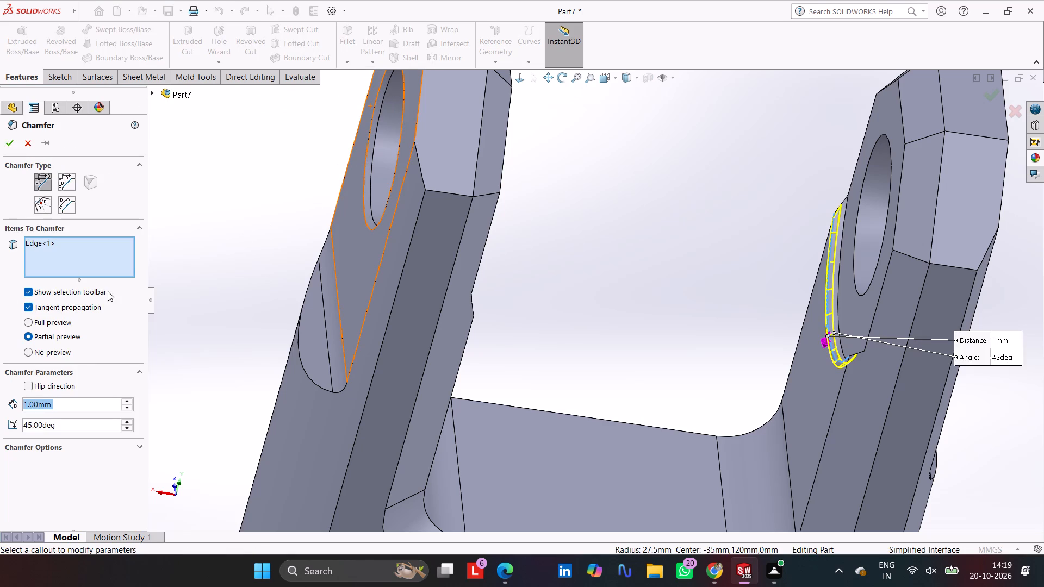
pyautogui.press('2')
pyautogui.press('Return')
pyautogui.press('Return')
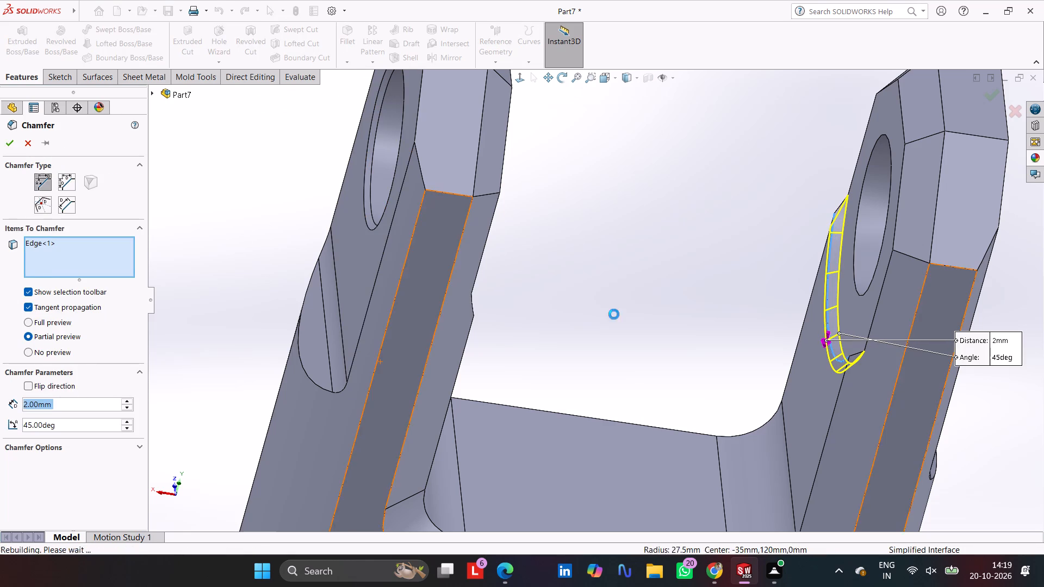
pyautogui.click(620, 287)
# Examine the fork's recesses and overall shape by orbiting and using the front, back, left, top, bottom and right views.
pyautogui.moveTo(687, 327); pyautogui.dragTo(645, 358, button='middle')
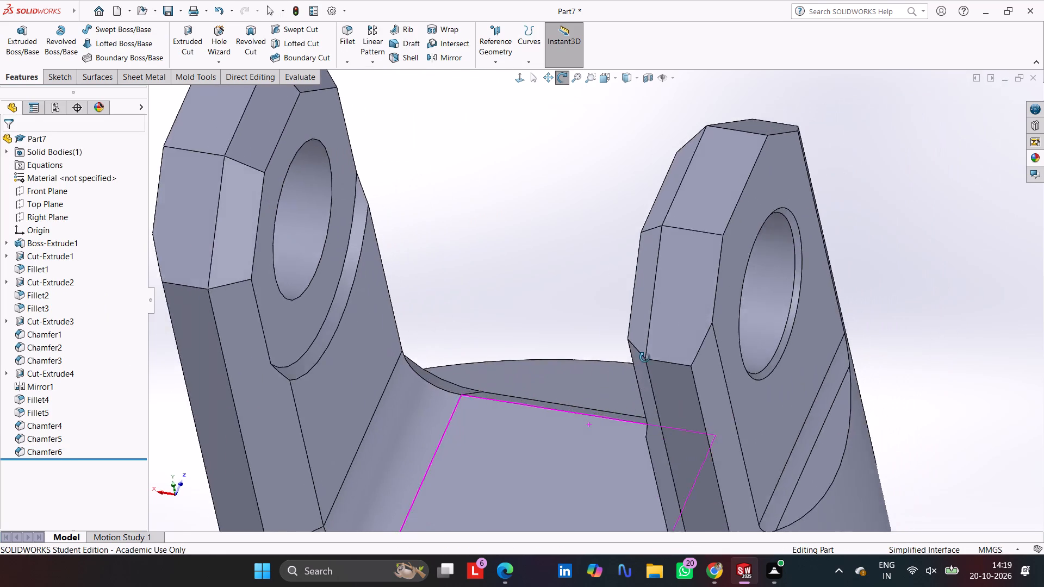
pyautogui.moveTo(645, 358); pyautogui.dragTo(583, 266, button='middle')
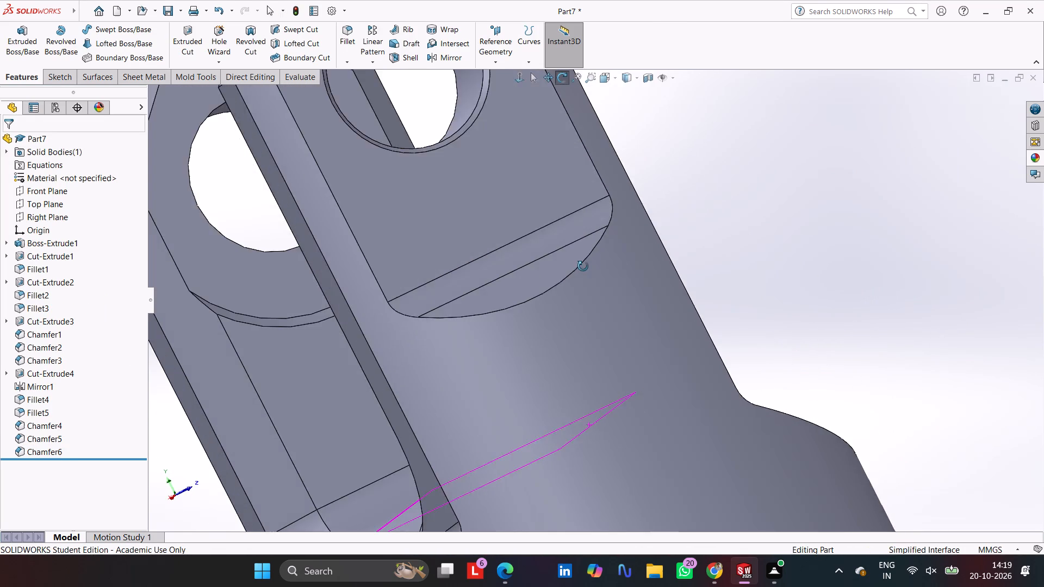
pyautogui.moveTo(583, 266); pyautogui.dragTo(618, 304, button='middle')
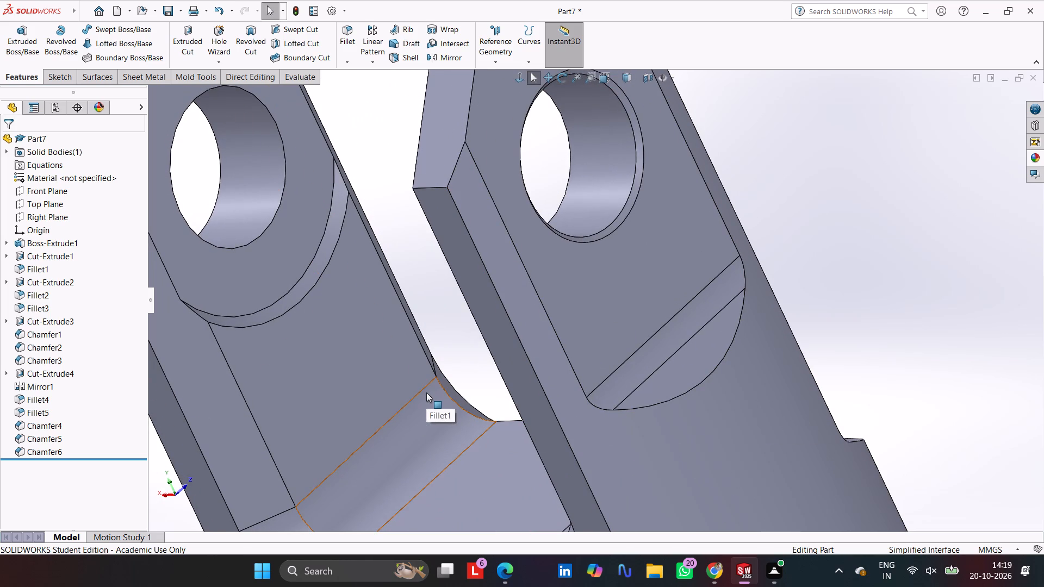
pyautogui.hotkey('ctrl', '1')
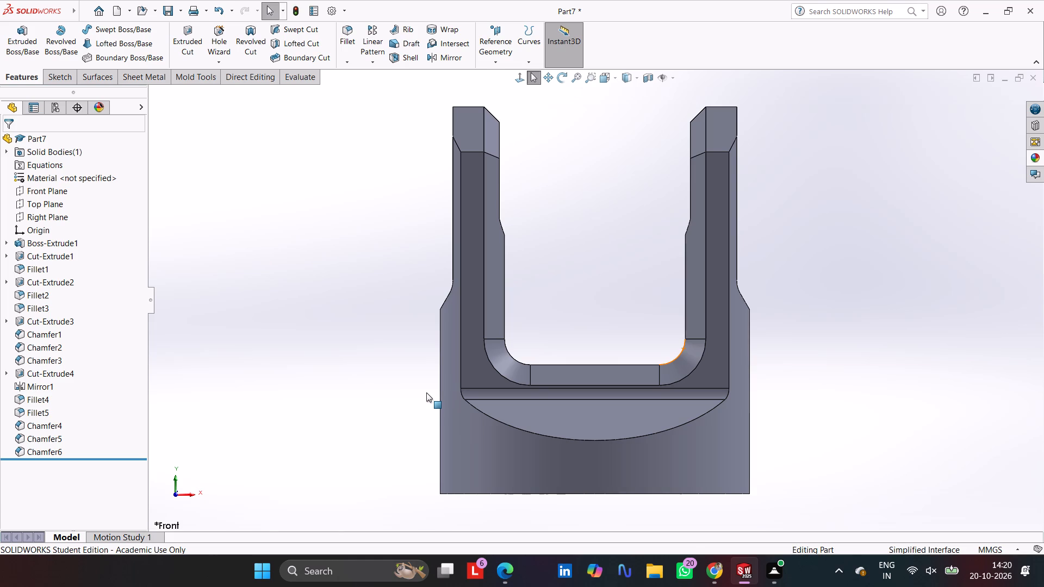
pyautogui.hotkey('ctrl', '2')
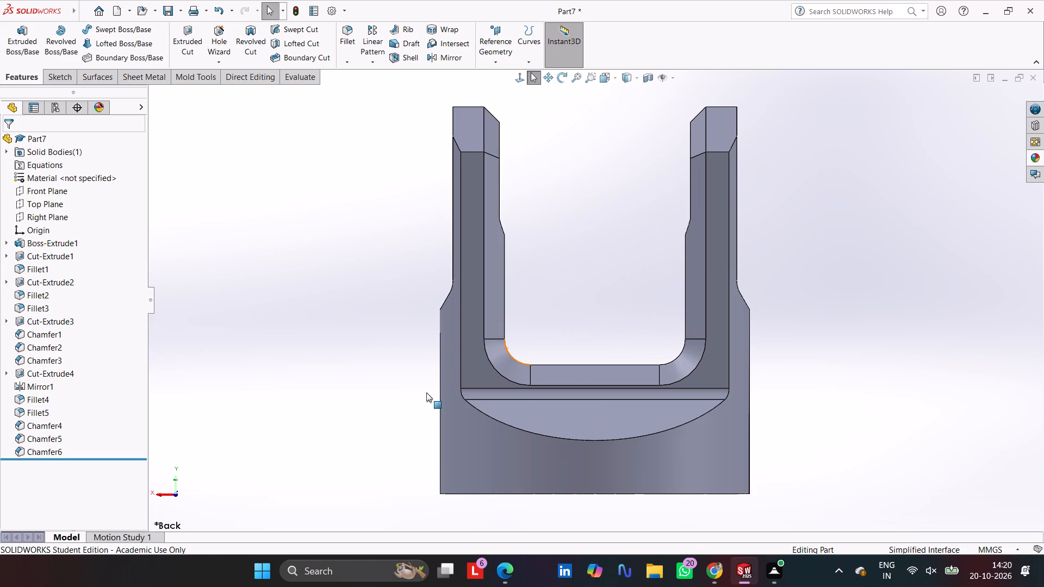
pyautogui.hotkey('ctrl', '3')
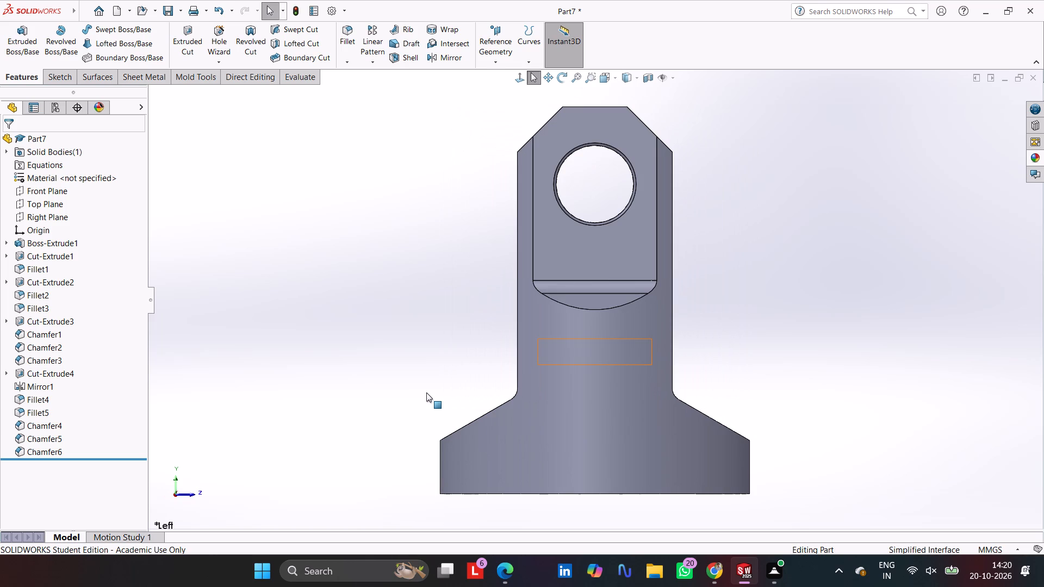
pyautogui.hotkey('ctrl', '5')
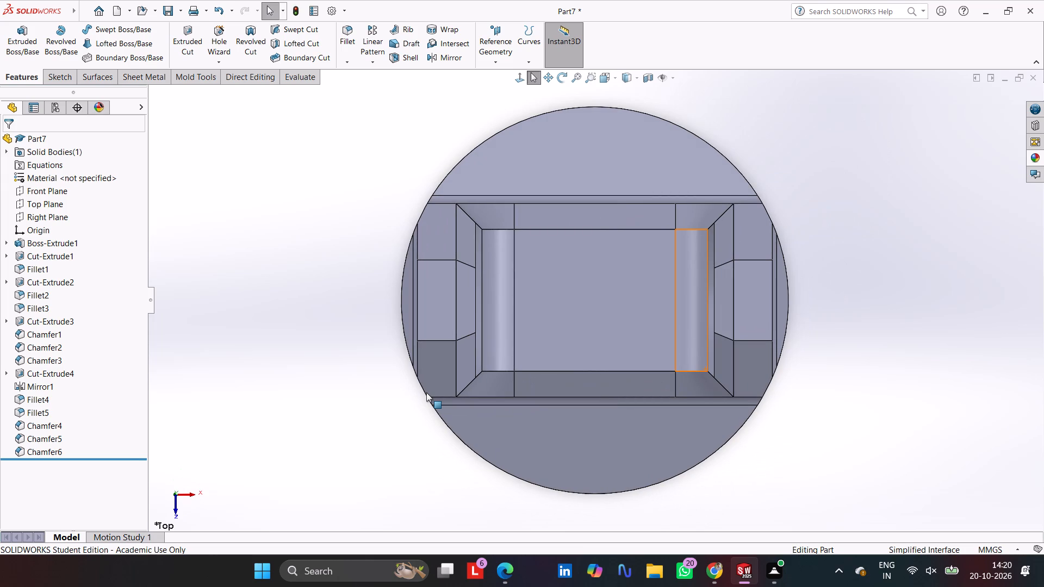
pyautogui.hotkey('ctrl', '6')
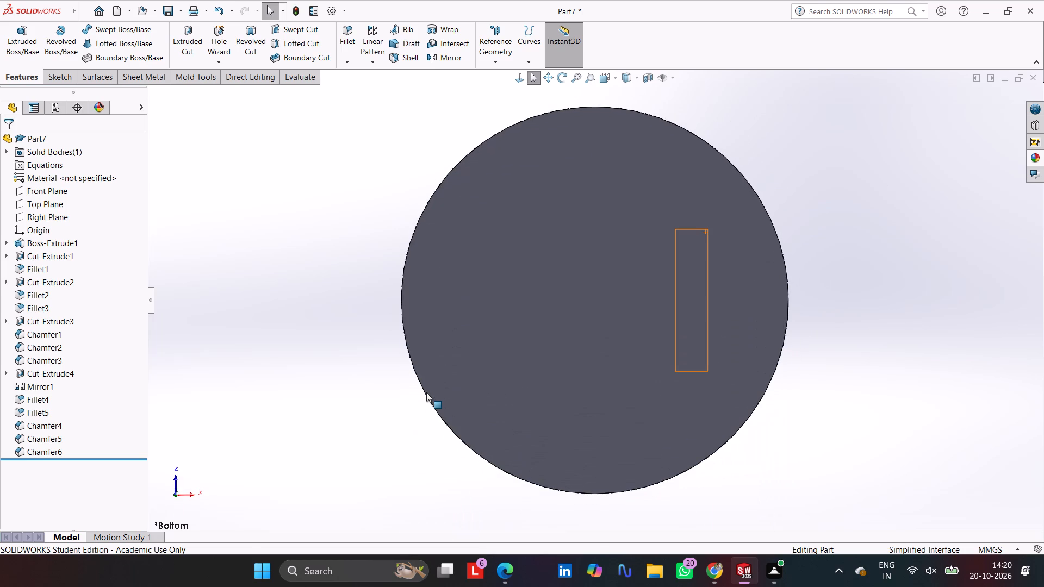
pyautogui.hotkey('ctrl', '1')
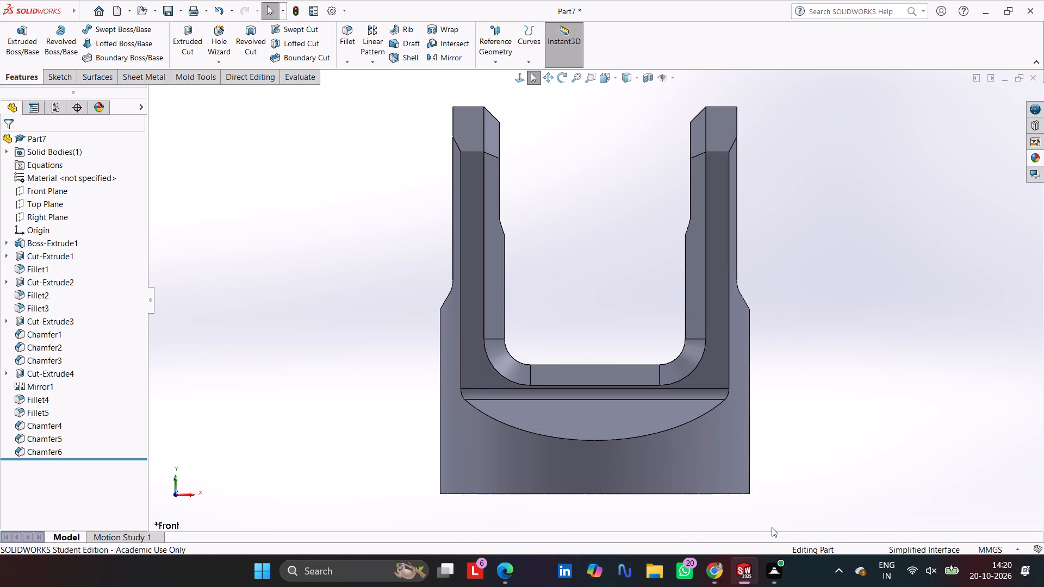
pyautogui.hotkey('ctrl', '4')
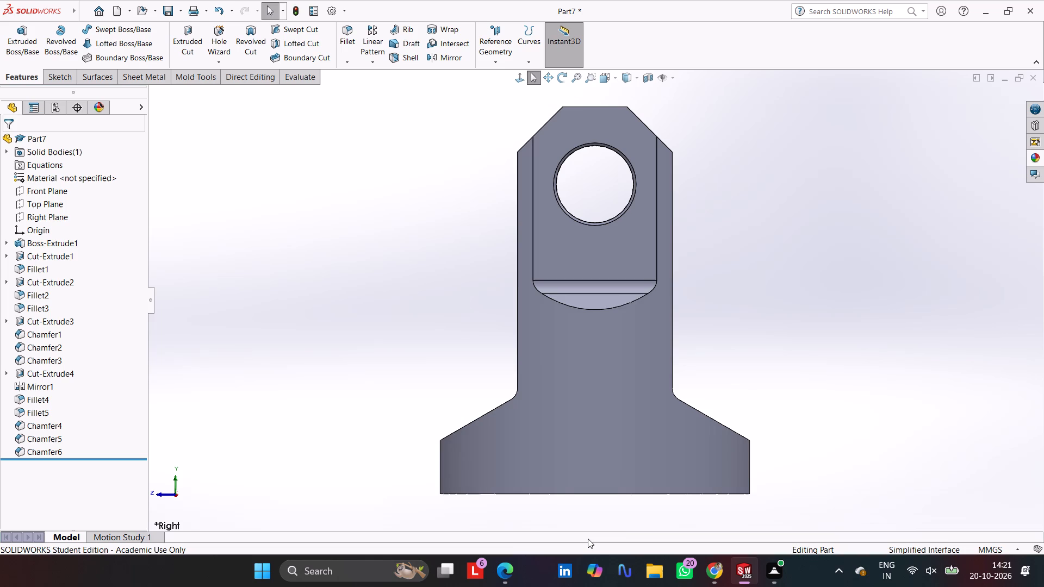
pyautogui.scroll(1, 588, 539)
# Sketch a 45 mm diameter circle centred on the cross hole on the flat outer face of one fork arm.
pyautogui.click(583, 252)
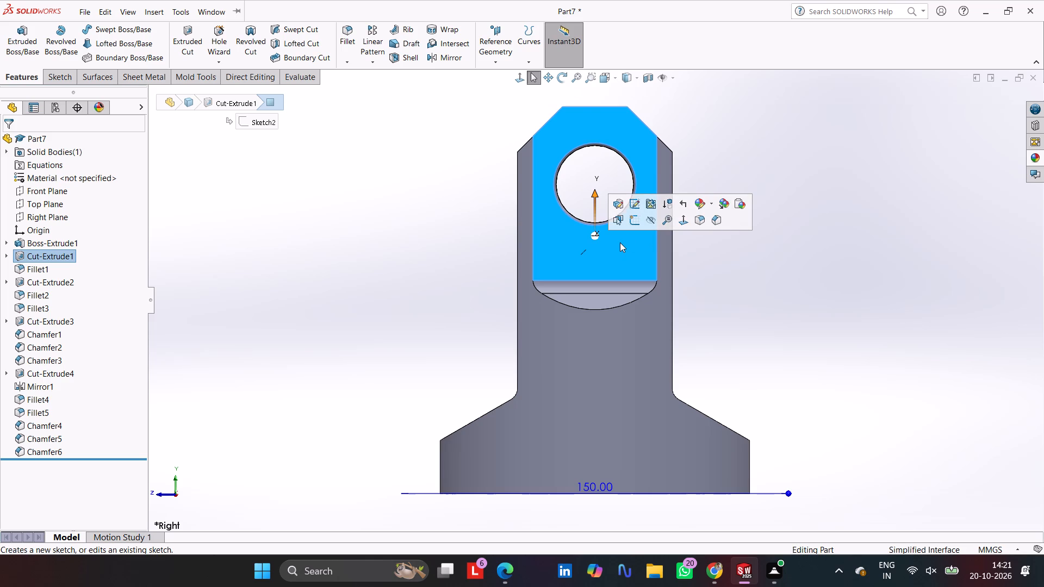
pyautogui.click(634, 222)
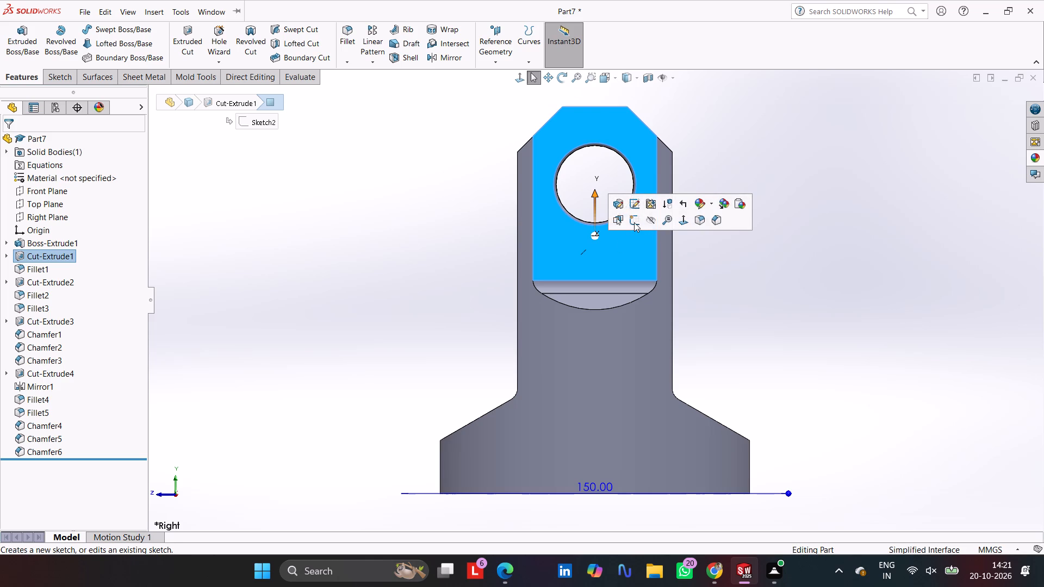
pyautogui.click(105, 30)
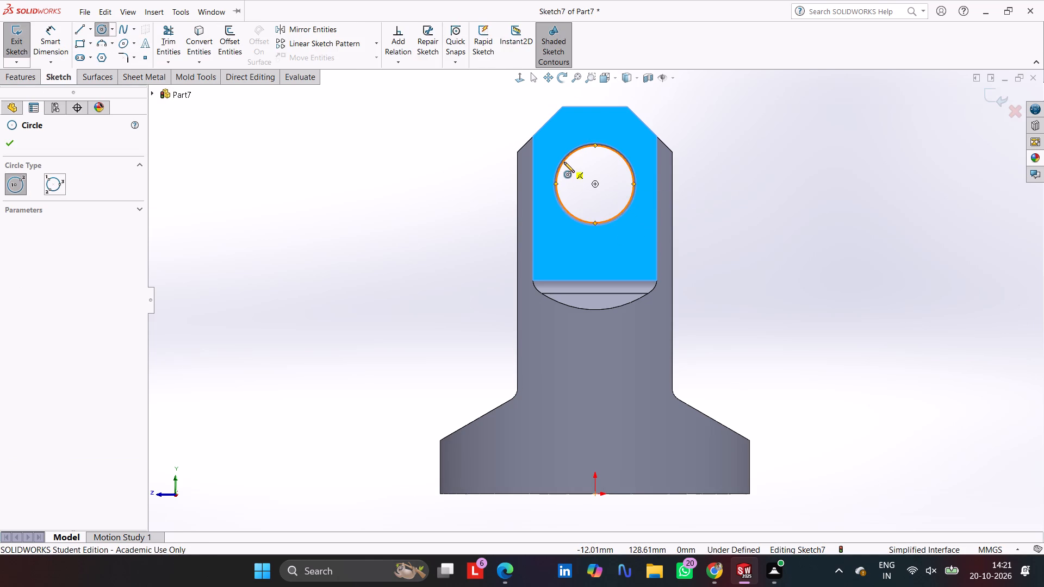
pyautogui.click(596, 183)
pyautogui.click(565, 233)
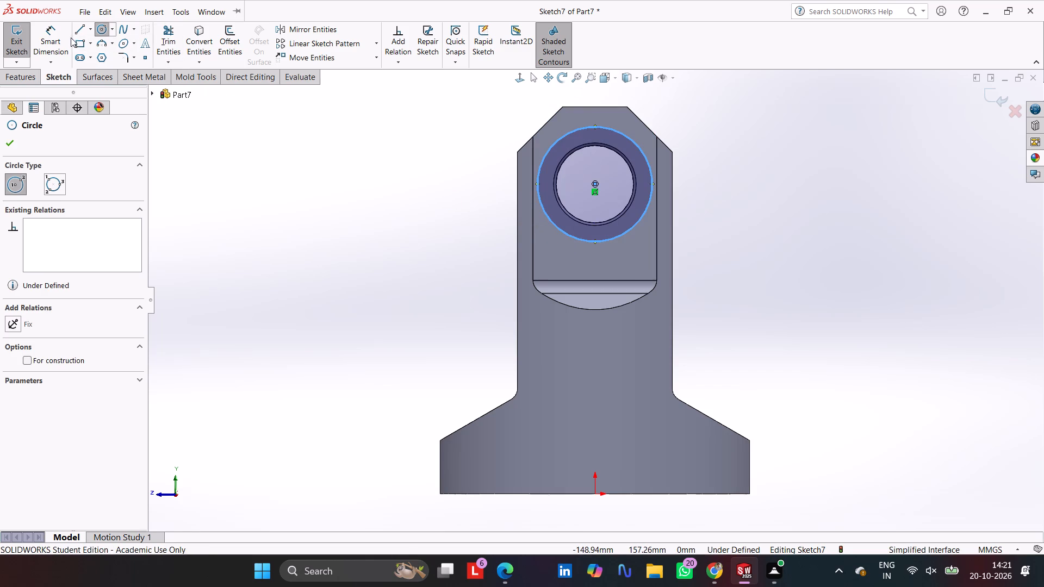
pyautogui.click(56, 30)
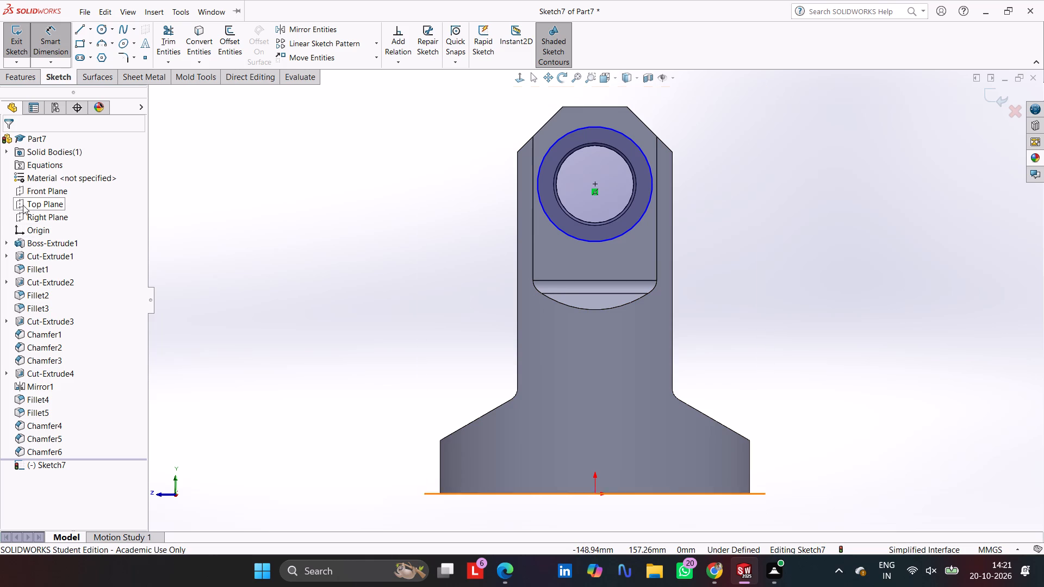
pyautogui.click(547, 154)
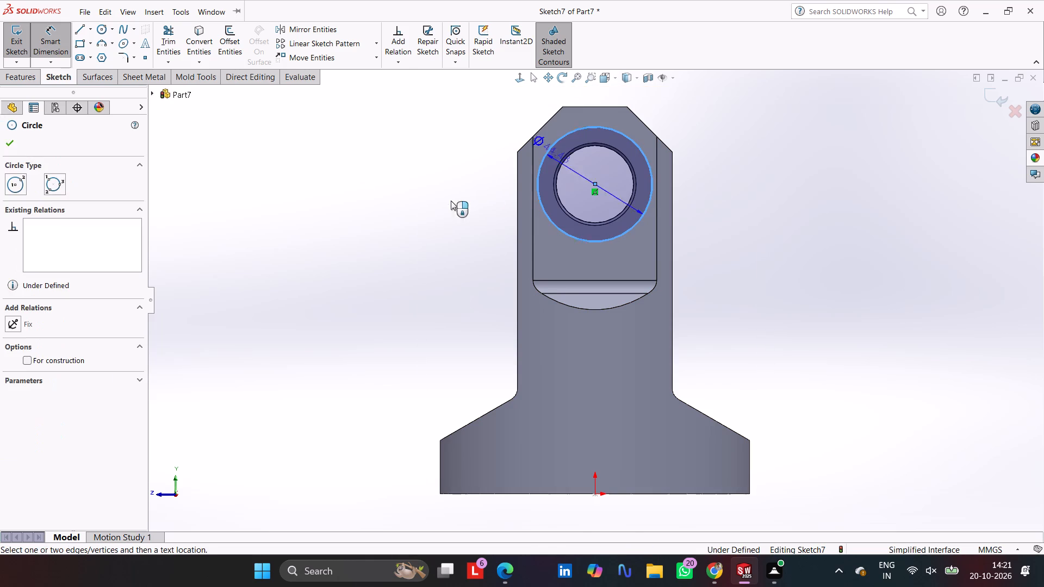
pyautogui.click(395, 218)
pyautogui.write('45')
pyautogui.press('Return')
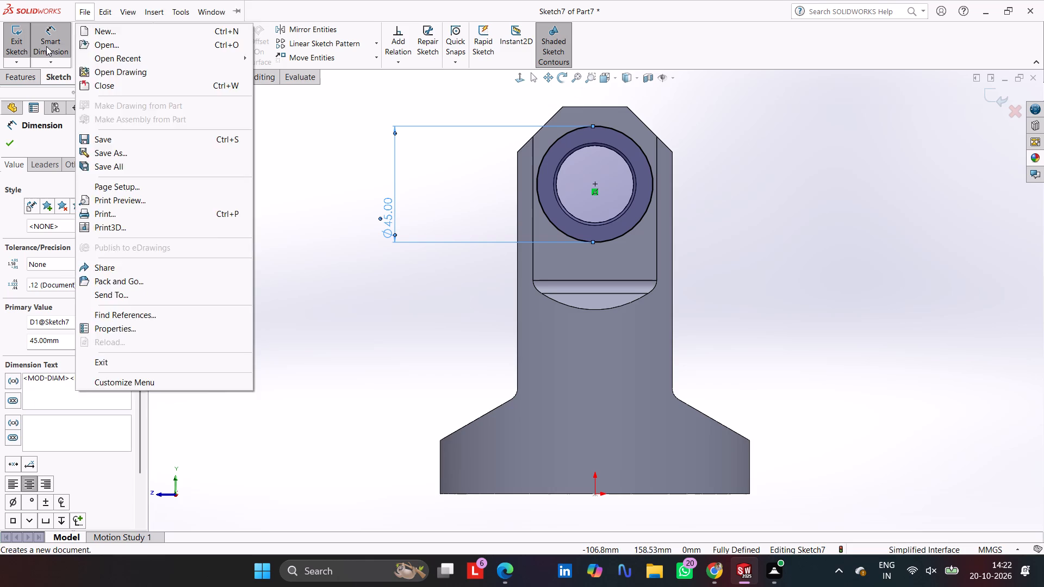
# Draw a vertical construction line about 35 mm long upward from the circle's centre, past the arm's top edge.
pyautogui.click(46, 46)
pyautogui.click(79, 27)
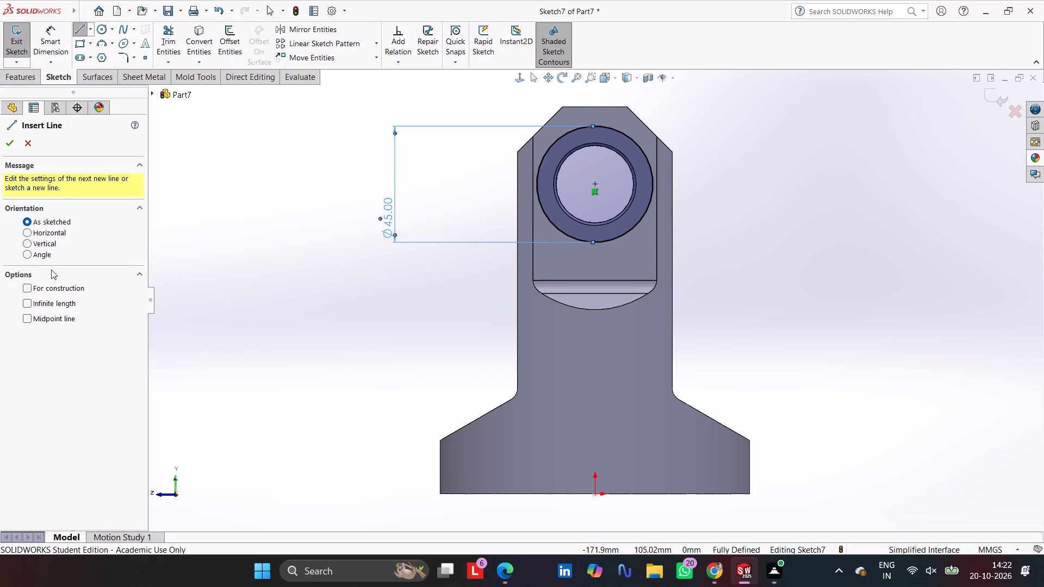
pyautogui.click(54, 291)
pyautogui.click(51, 246)
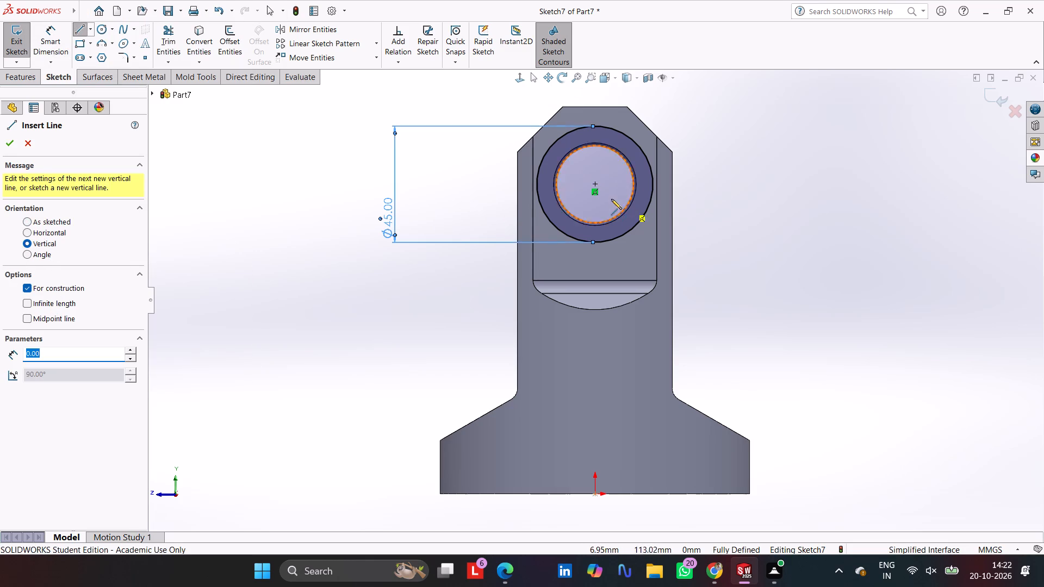
pyautogui.click(595, 183)
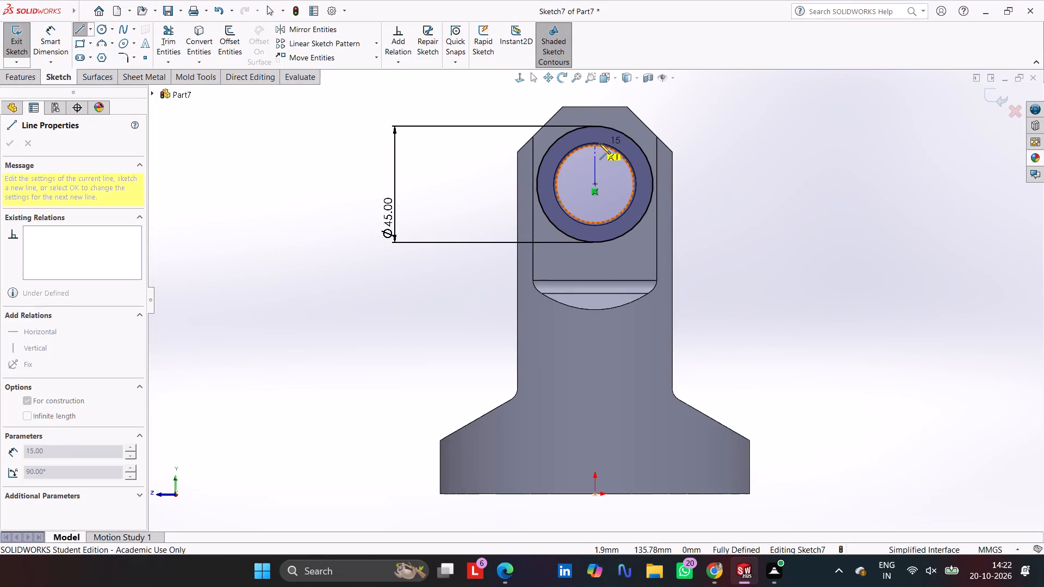
pyautogui.click(601, 95)
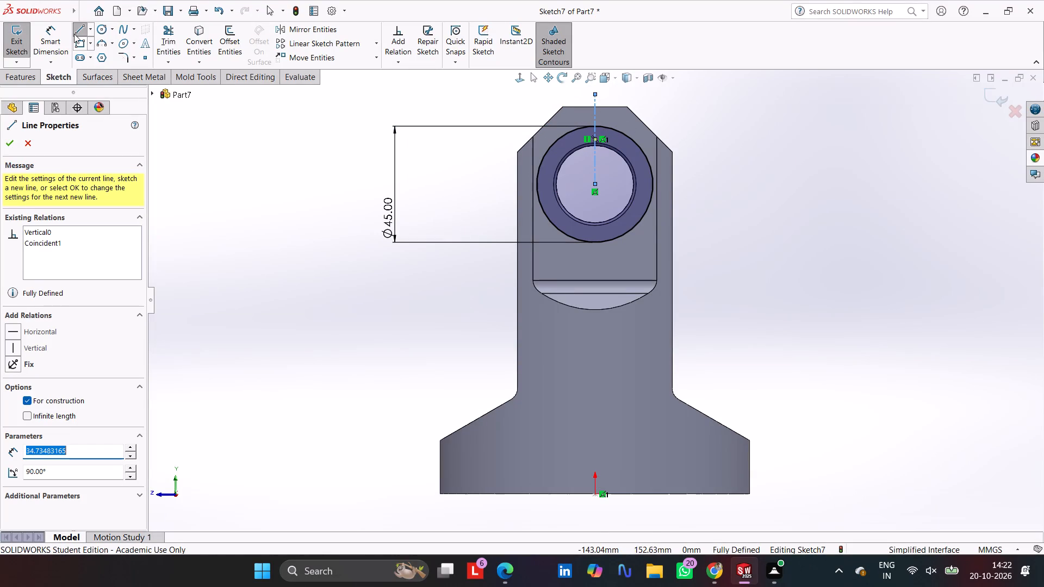
pyautogui.click(78, 26)
pyautogui.click(78, 28)
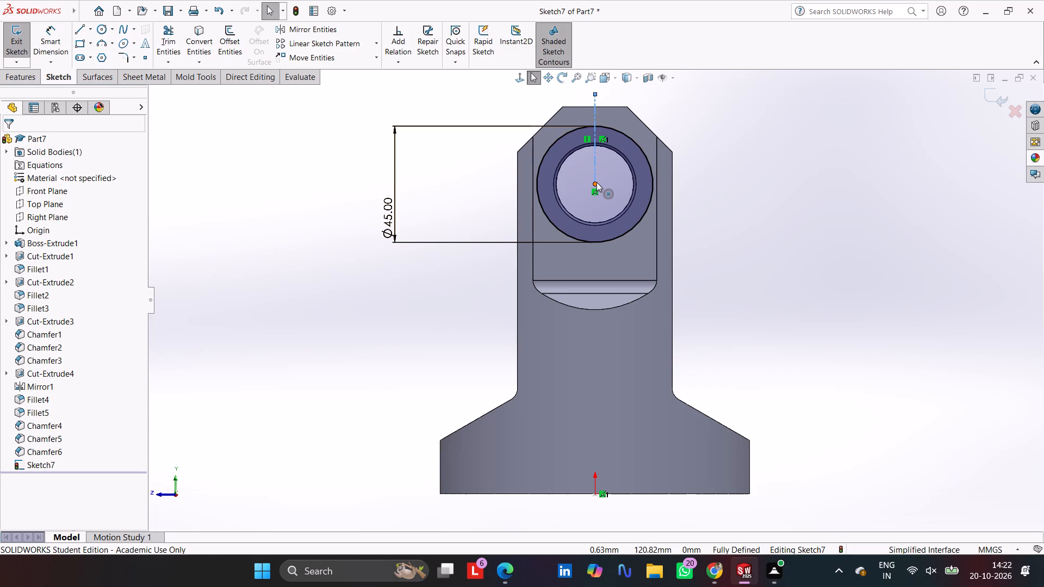
# Draw a construction line about 47 mm long from the circle's centre, angled 45° past the arm's sloped upper corner.
pyautogui.click(596, 182)
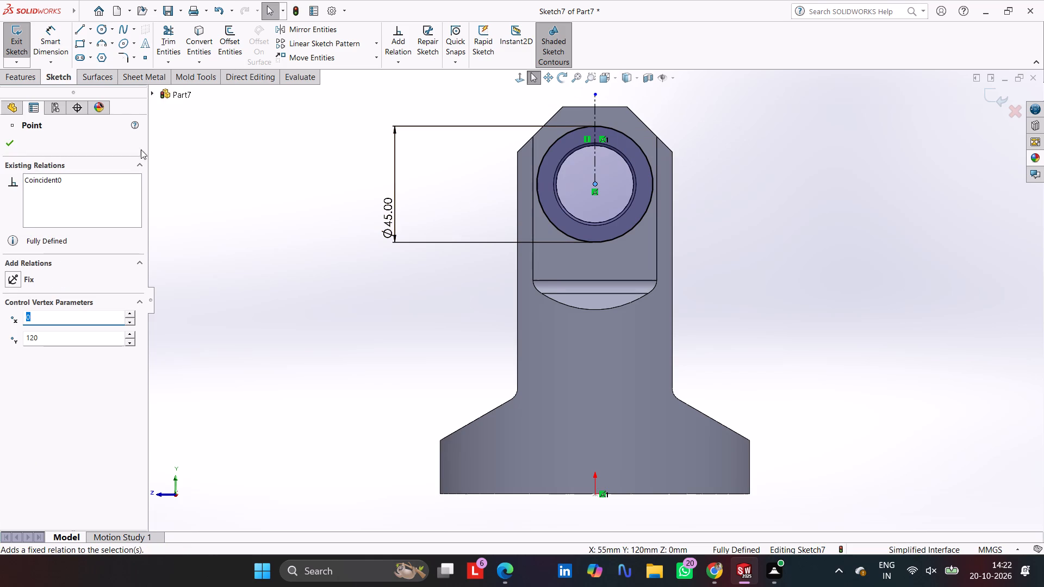
pyautogui.click(74, 30)
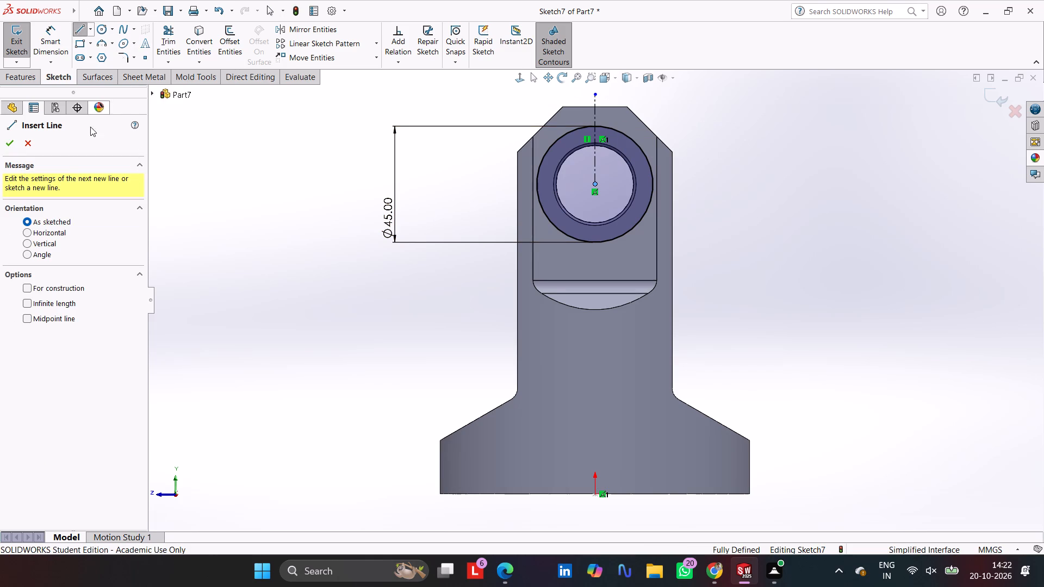
pyautogui.click(52, 304)
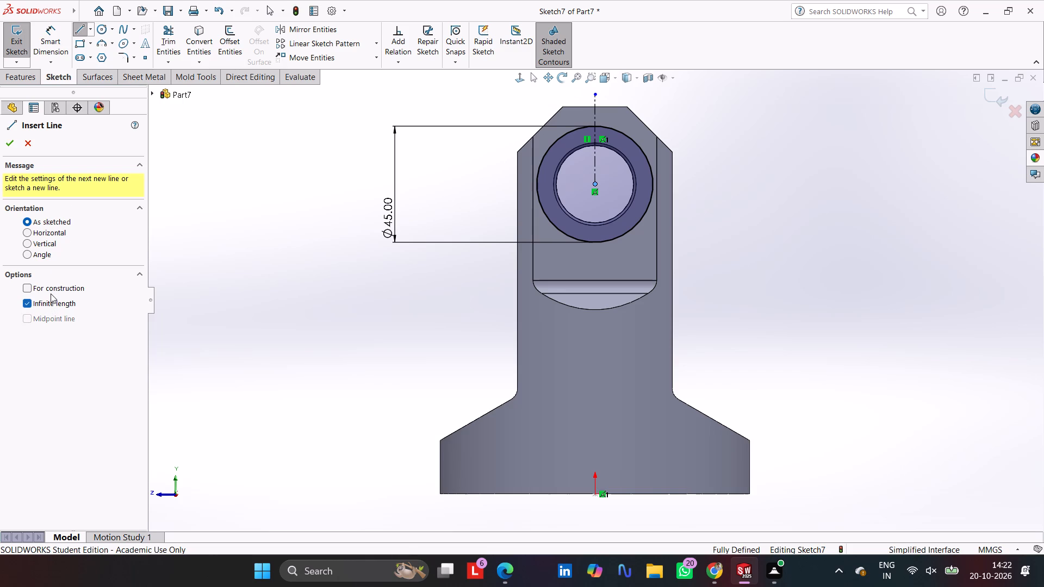
pyautogui.click(52, 288)
pyautogui.click(53, 302)
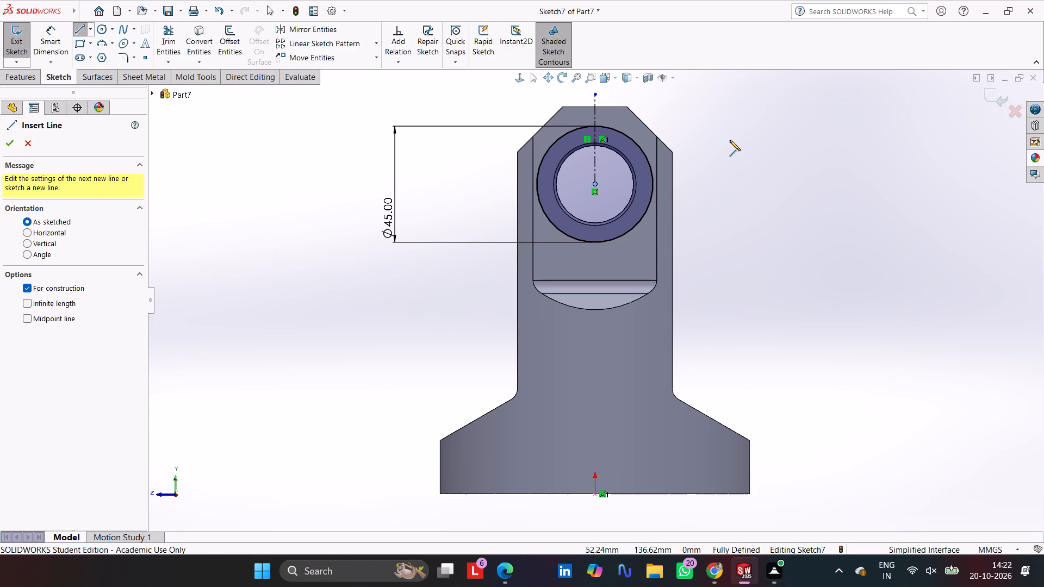
pyautogui.click(595, 184)
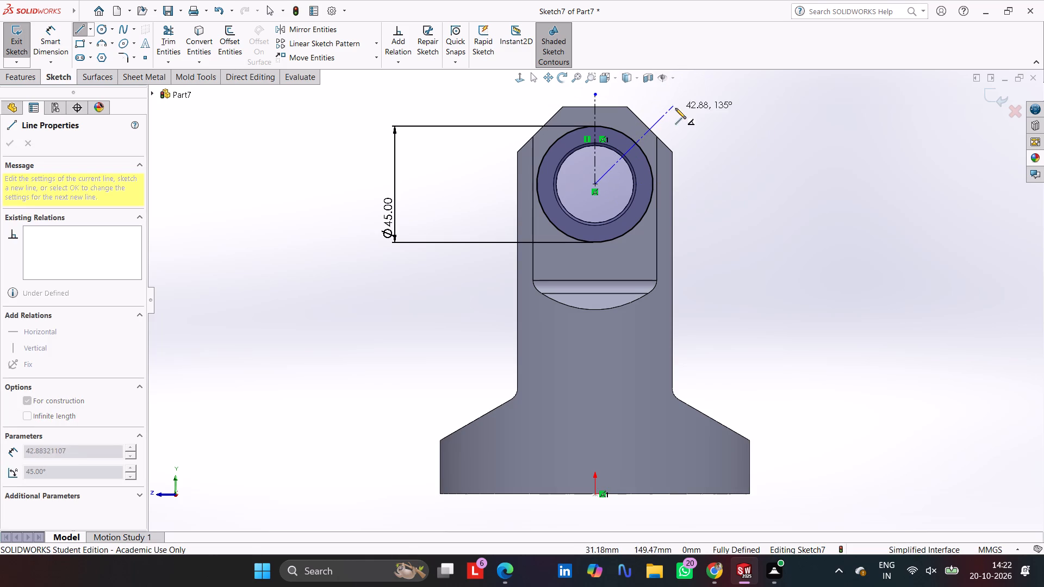
pyautogui.click(680, 98)
# Dimension the angle between the vertical and diagonal construction lines as 45°.
pyautogui.click(62, 34)
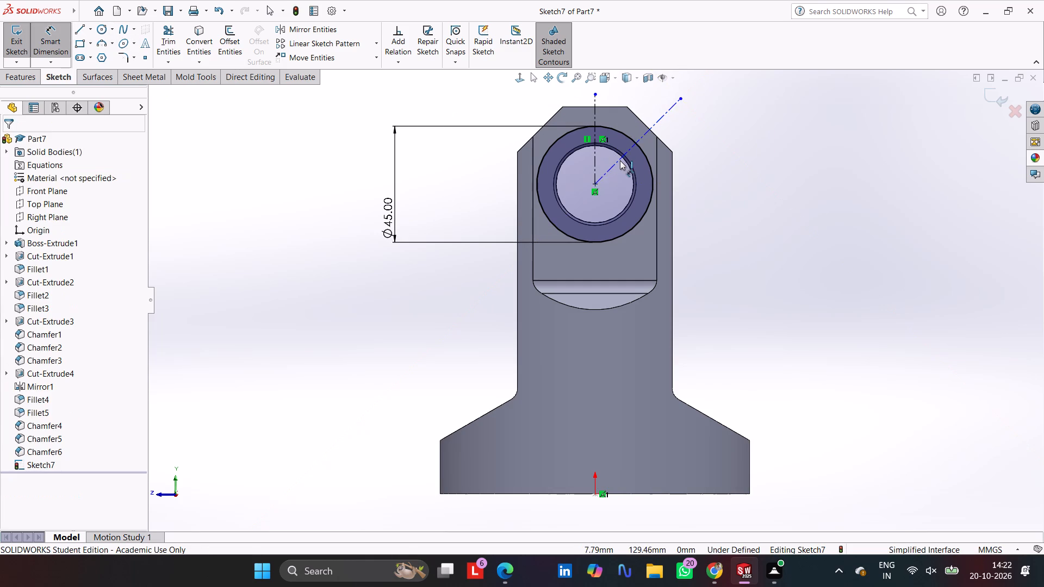
pyautogui.click(617, 162)
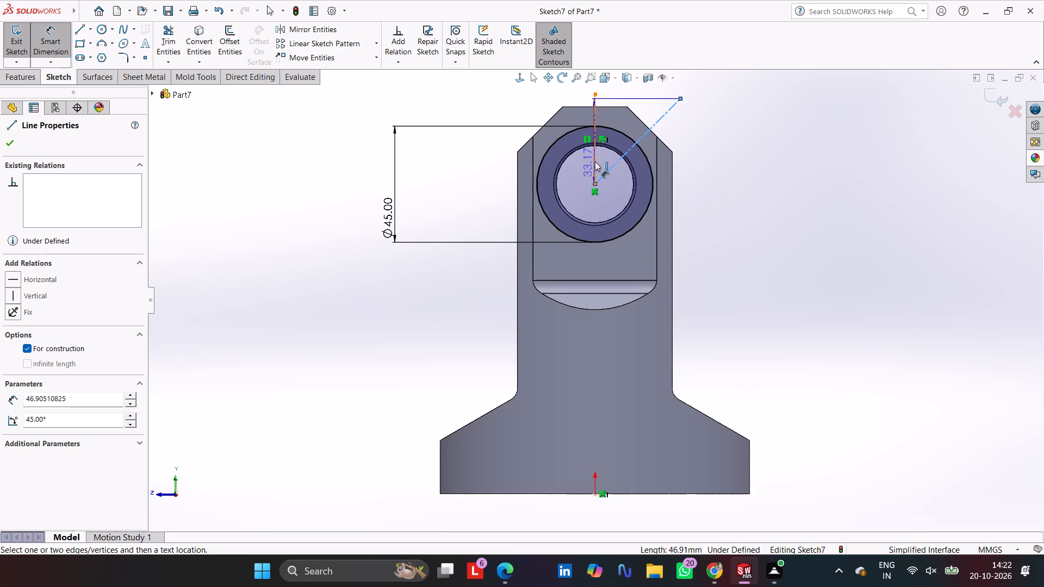
pyautogui.click(595, 161)
pyautogui.click(639, 101)
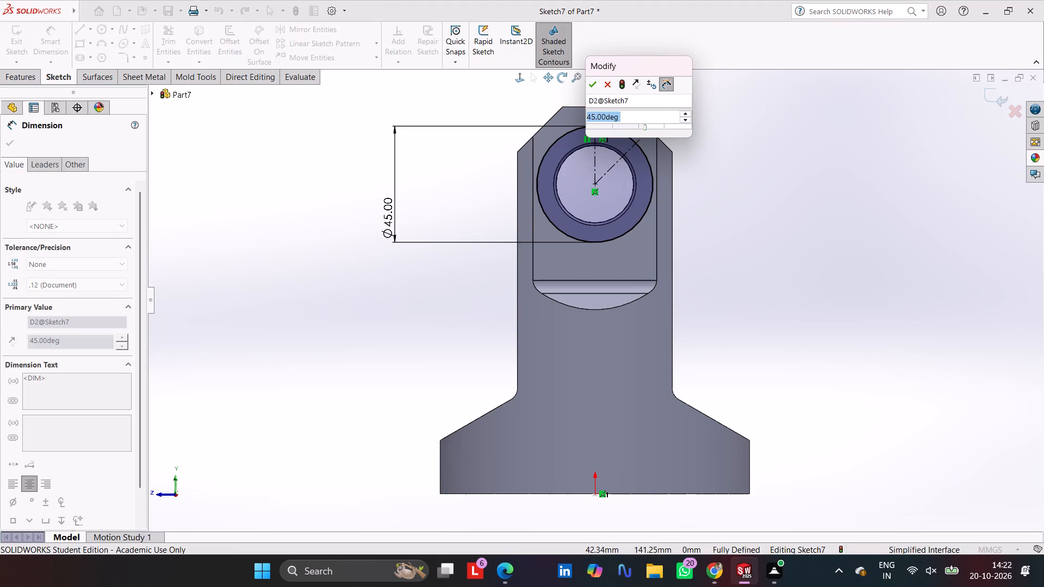
pyautogui.click(594, 83)
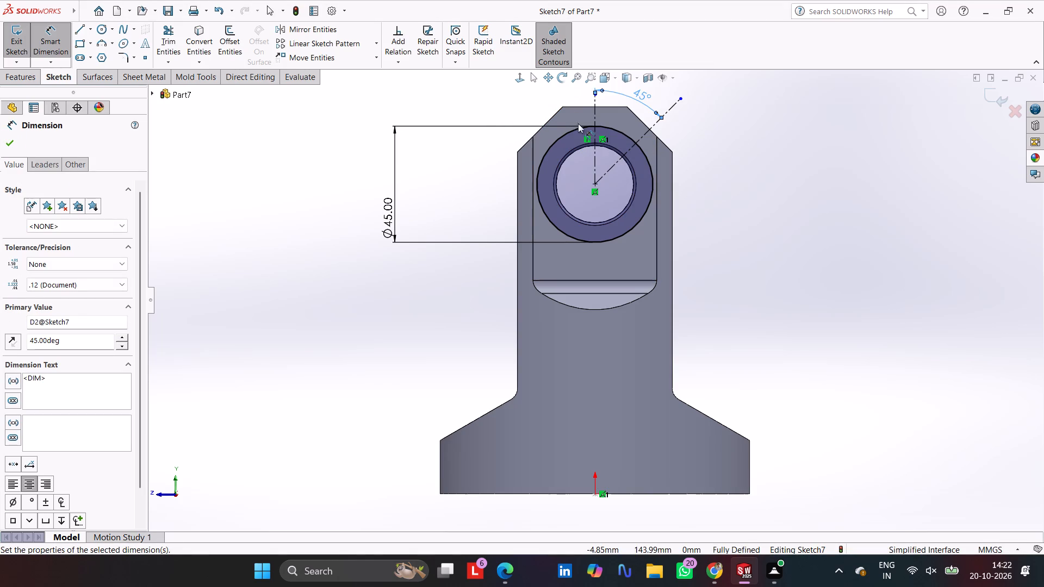
# Convert the 45 mm circle around the cross hole to construction geometry.
pyautogui.click(566, 132)
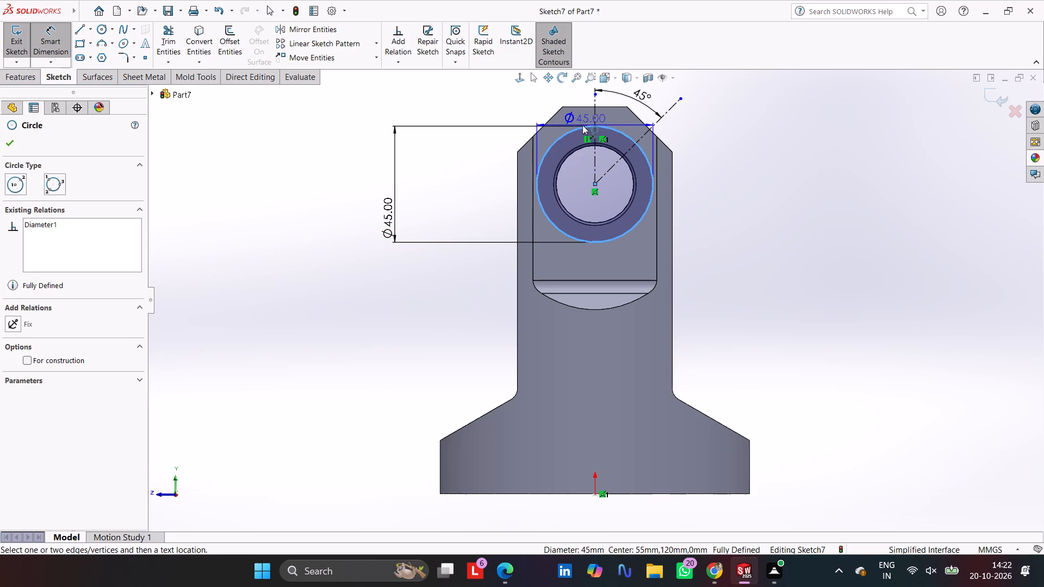
pyautogui.press('Escape')
pyautogui.press('Escape')
pyautogui.click(566, 132)
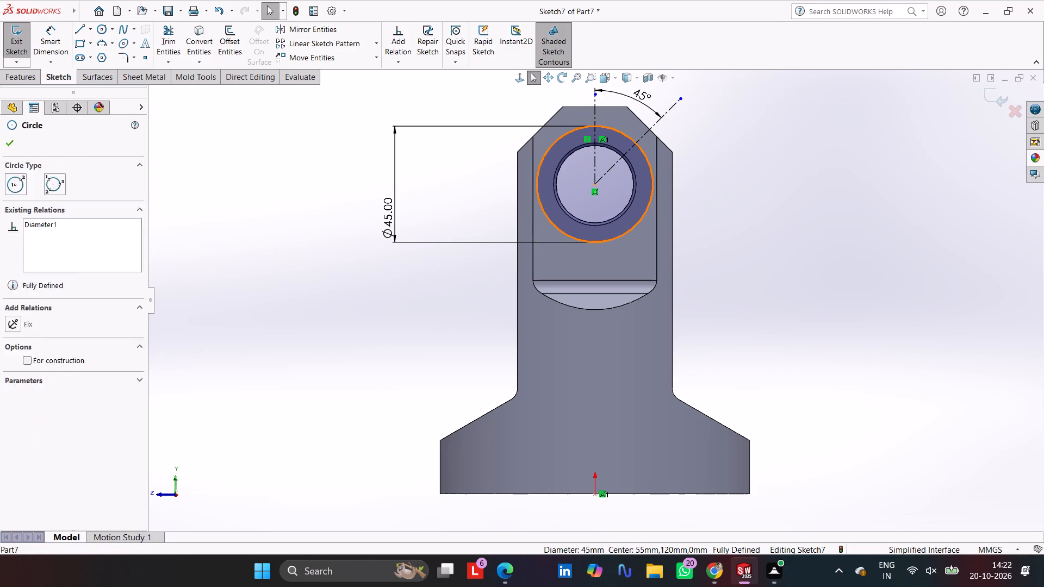
pyautogui.click(618, 103)
pyautogui.press('Escape')
pyautogui.press('Escape')
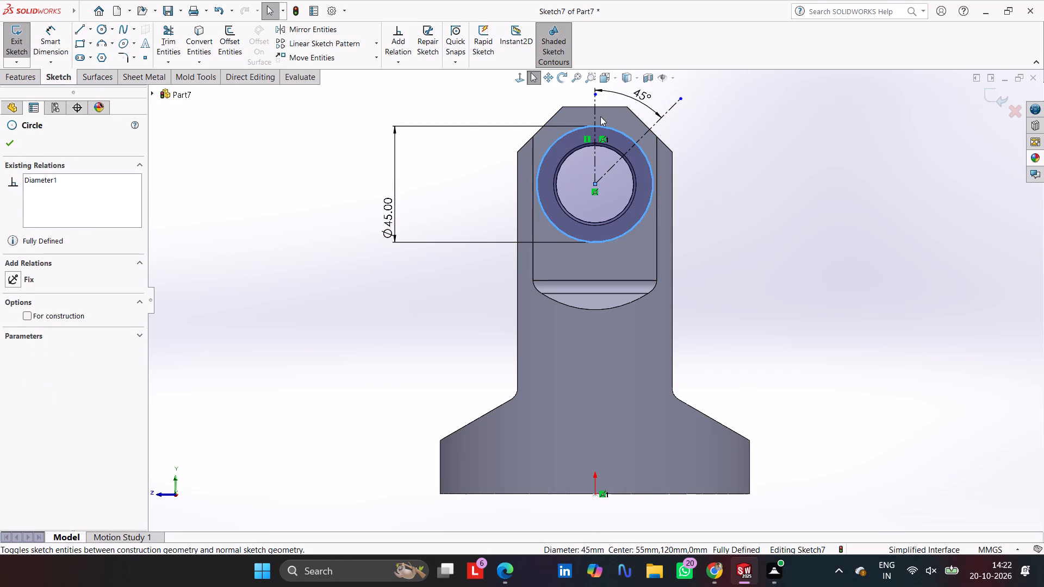
pyautogui.press('Escape')
pyautogui.press('Escape')
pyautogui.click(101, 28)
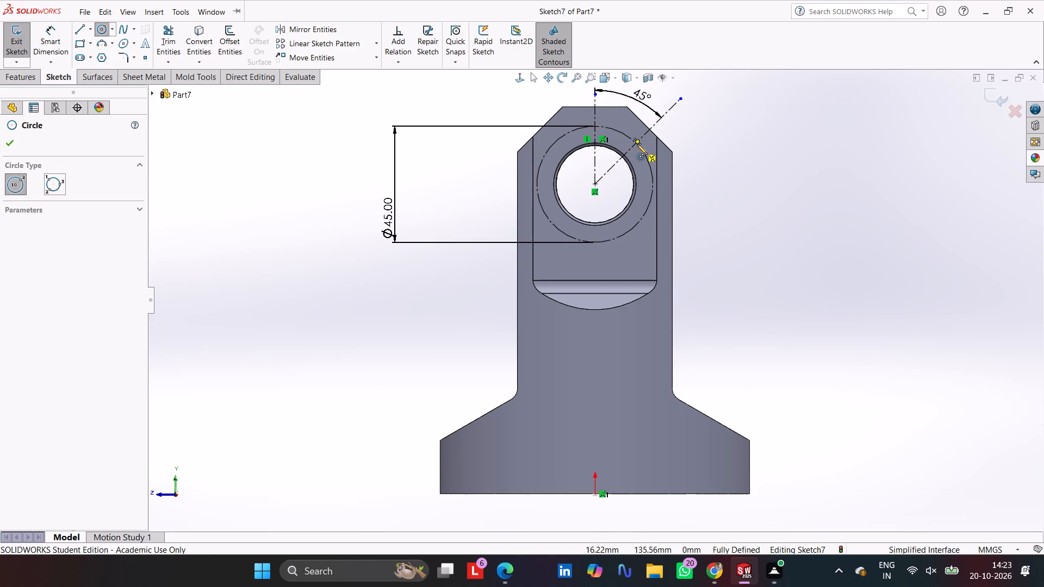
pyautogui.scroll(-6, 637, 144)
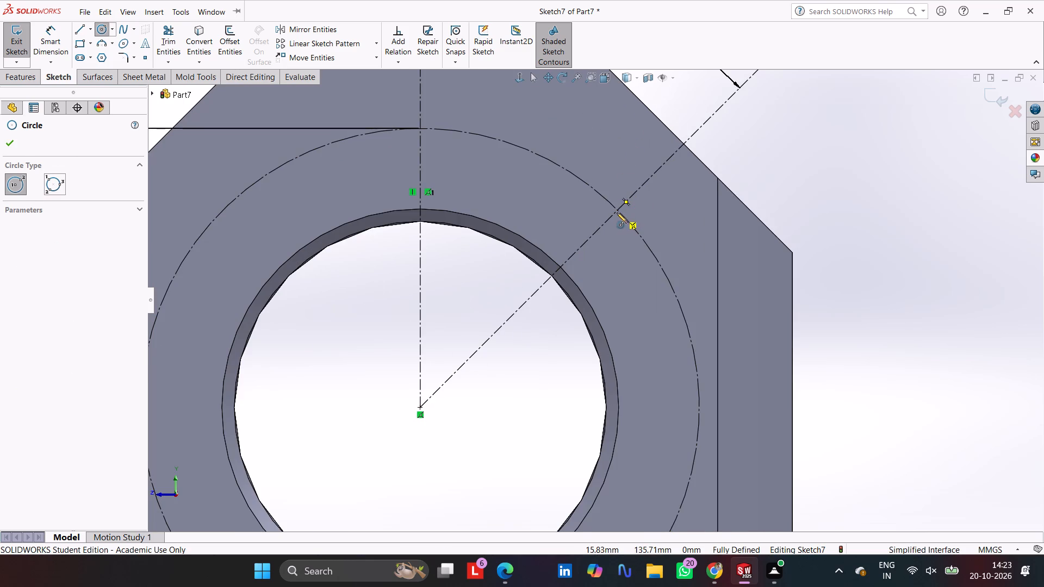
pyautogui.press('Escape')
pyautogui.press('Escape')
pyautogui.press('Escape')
# Trim the outer portion of the diagonal construction line back to the 45 mm construction circle.
pyautogui.click(171, 33)
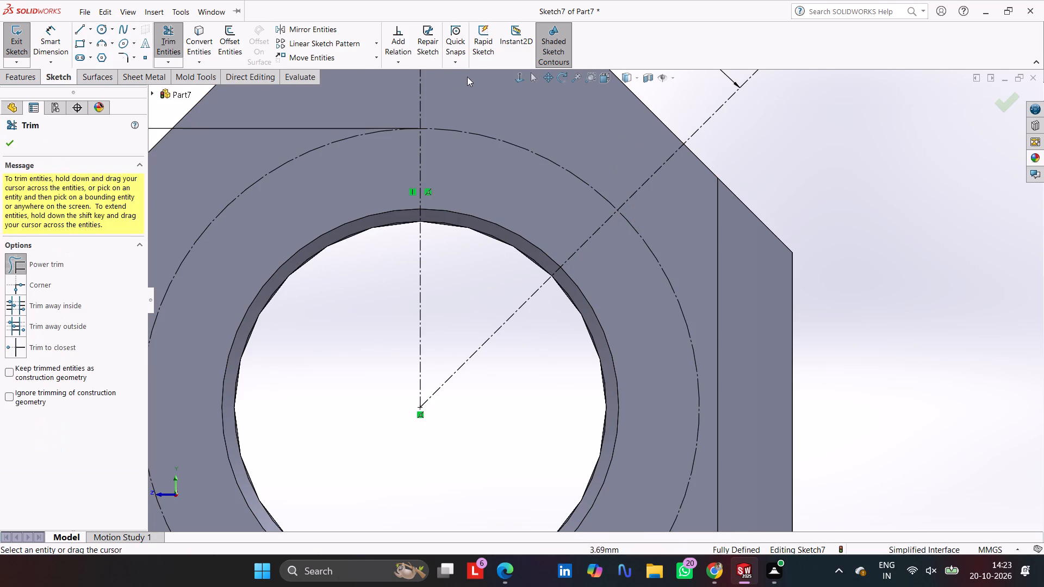
pyautogui.moveTo(643, 126); pyautogui.dragTo(699, 191)
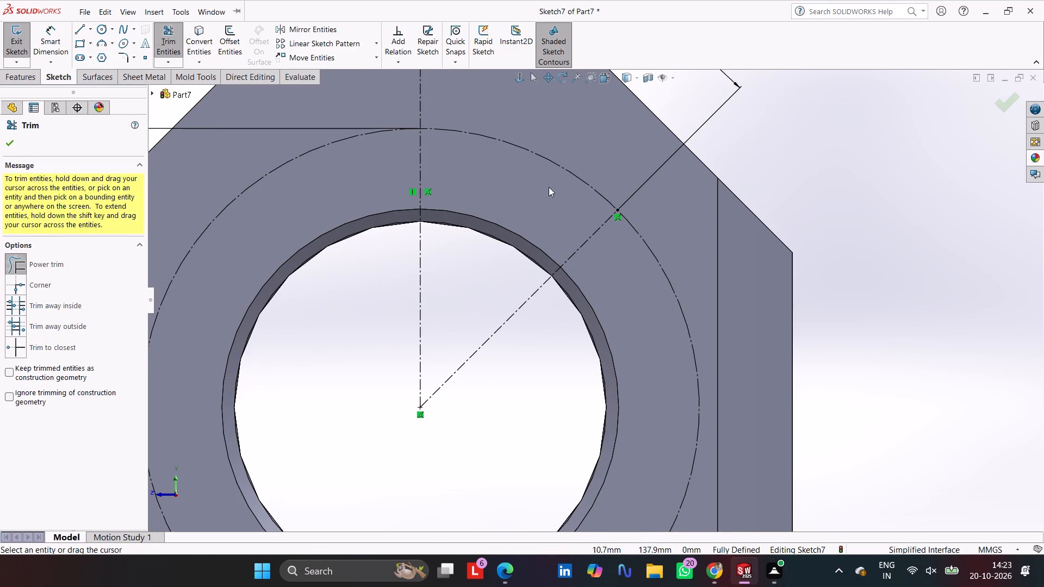
pyautogui.press('Escape')
# Sketch a circle about 4.9 mm in diameter centred where the diagonal construction line meets the 45 mm circle.
pyautogui.click(103, 29)
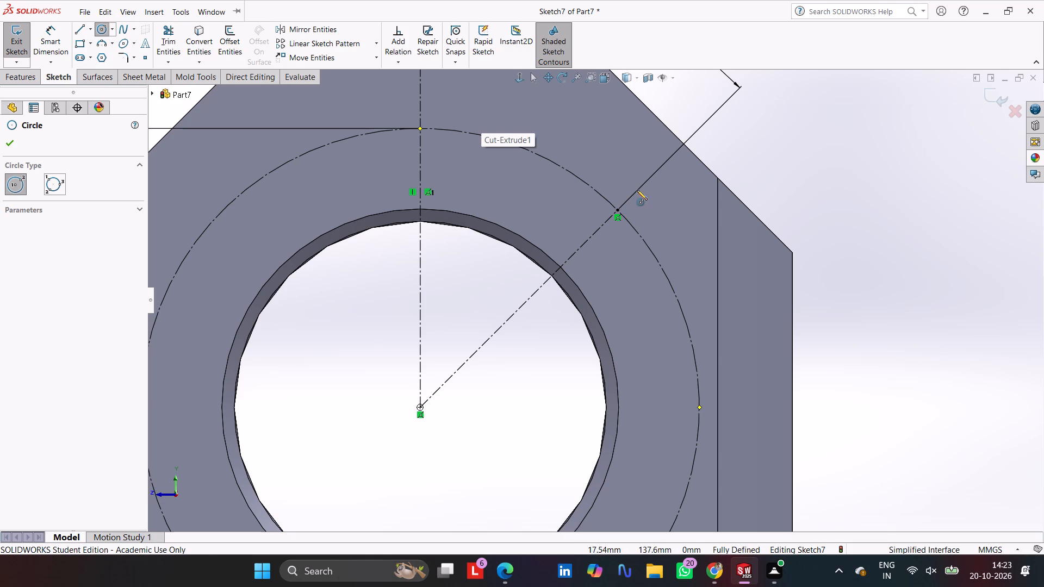
pyautogui.click(618, 211)
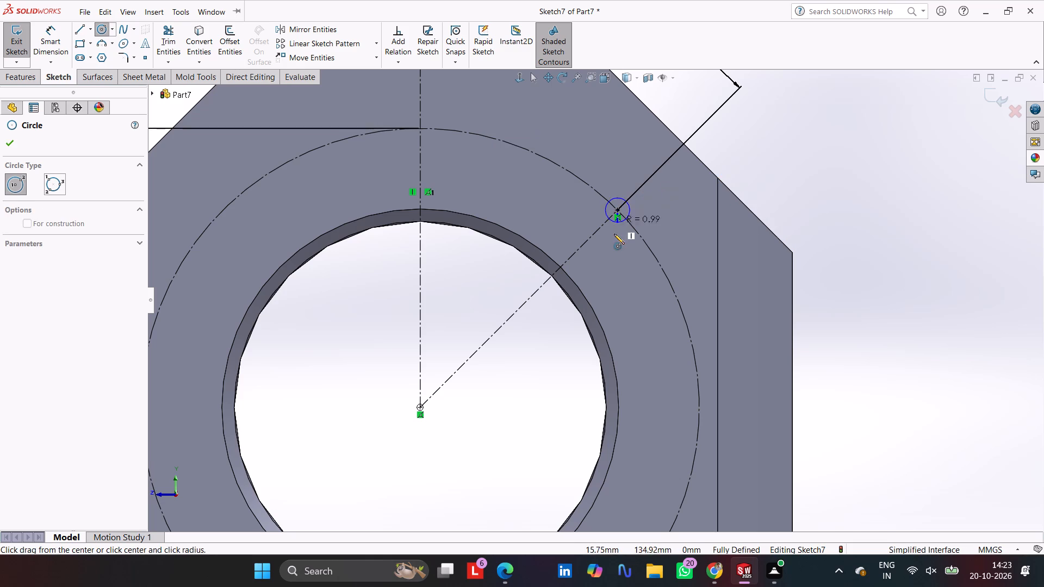
pyautogui.click(613, 240)
# Dimension the small circle's diameter.
pyautogui.click(51, 33)
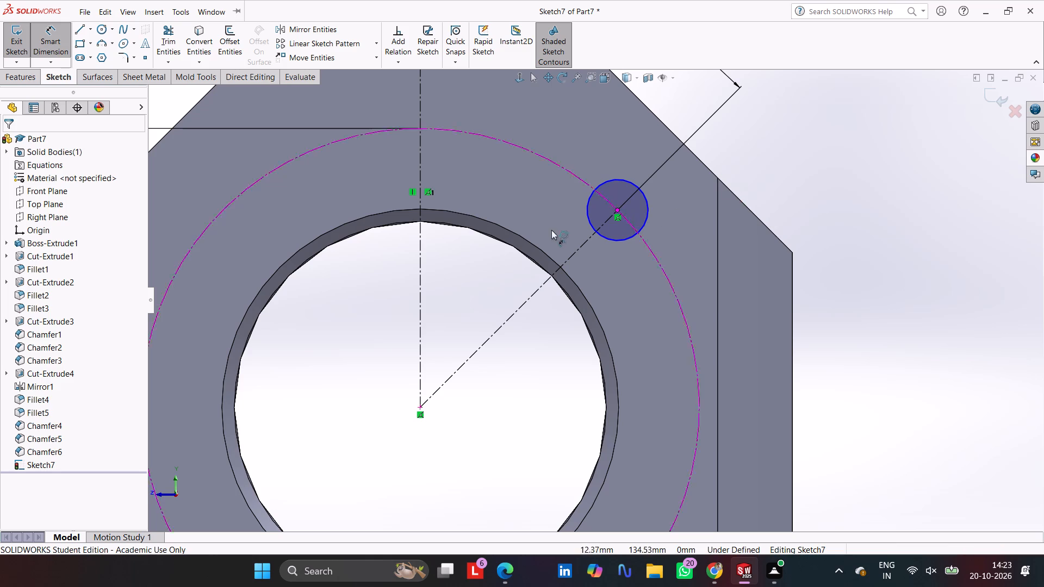
pyautogui.click(649, 213)
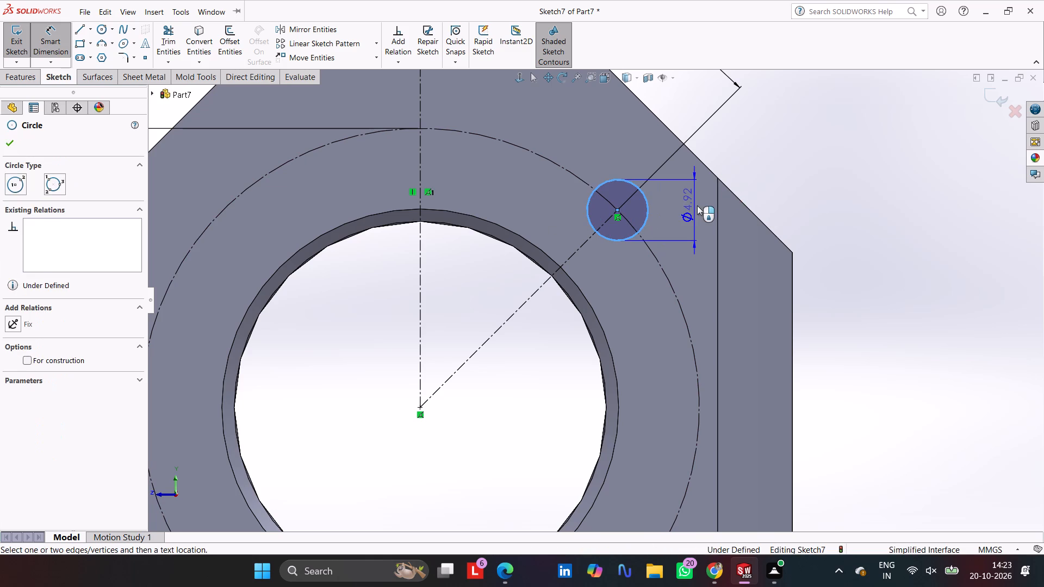
pyautogui.click(697, 205)
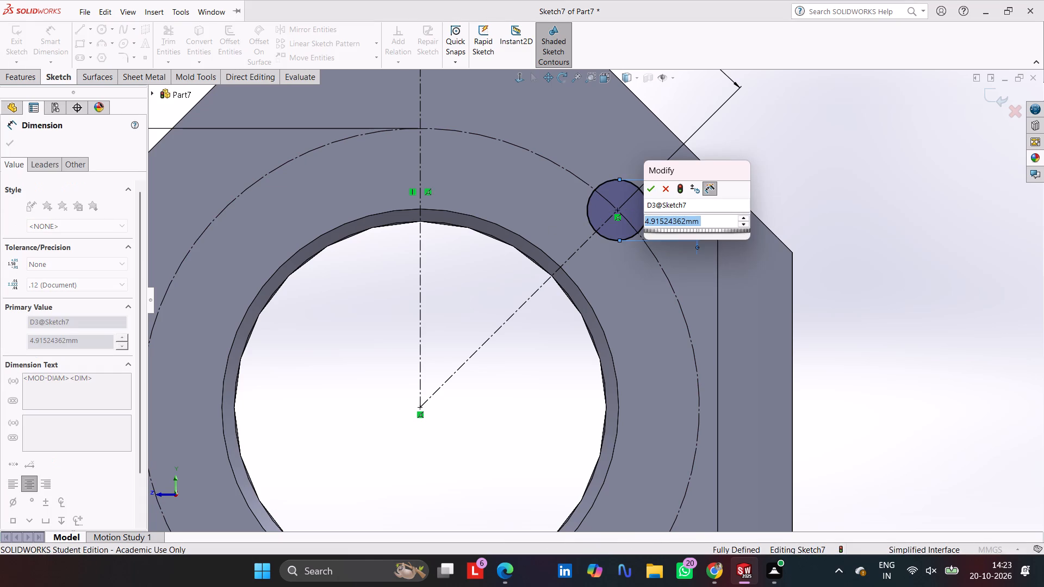
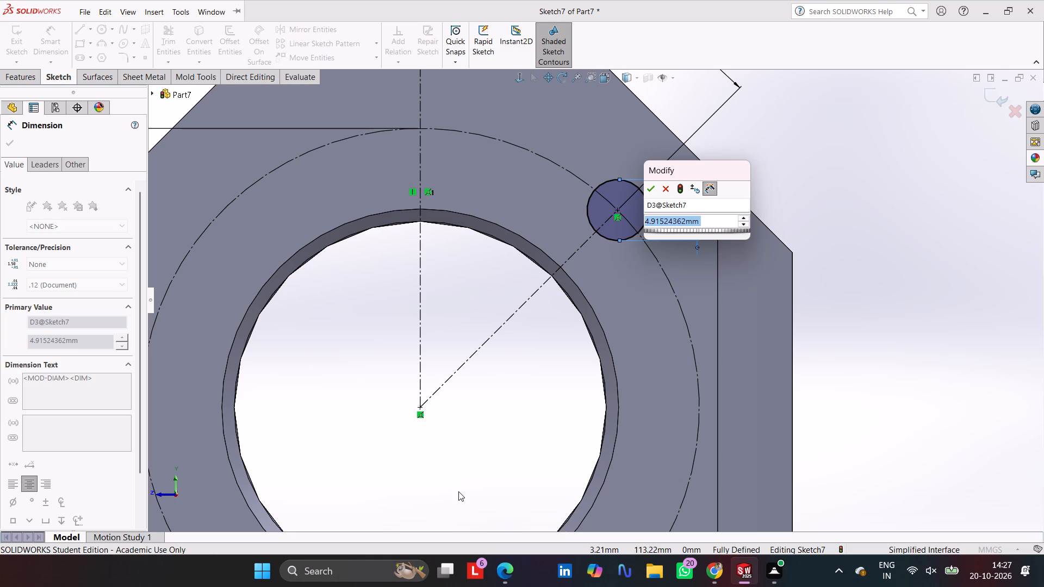
# Set the small circle's diameter to 5 mm.
pyautogui.press('5')
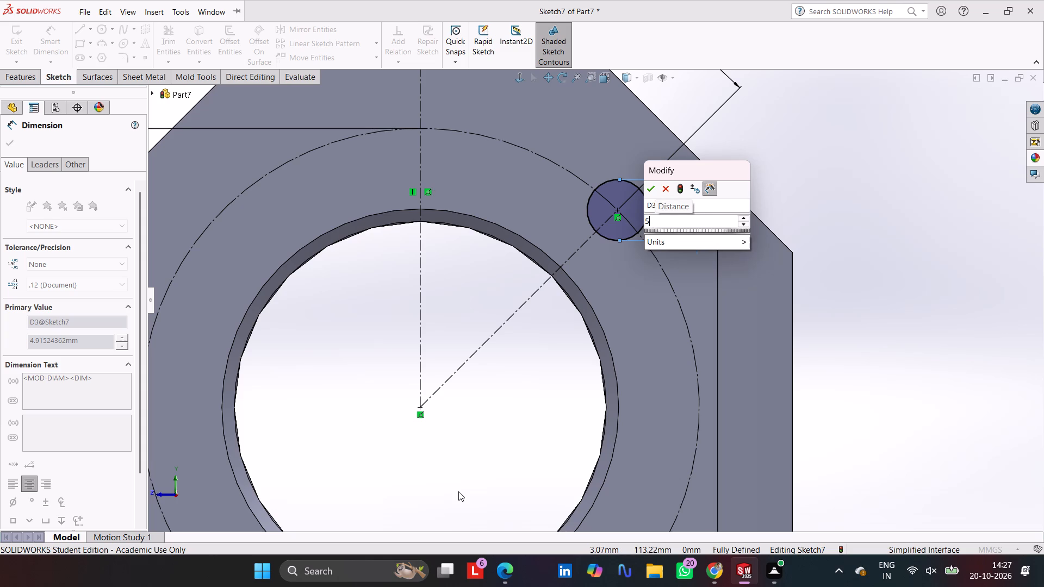
pyautogui.press('Return')
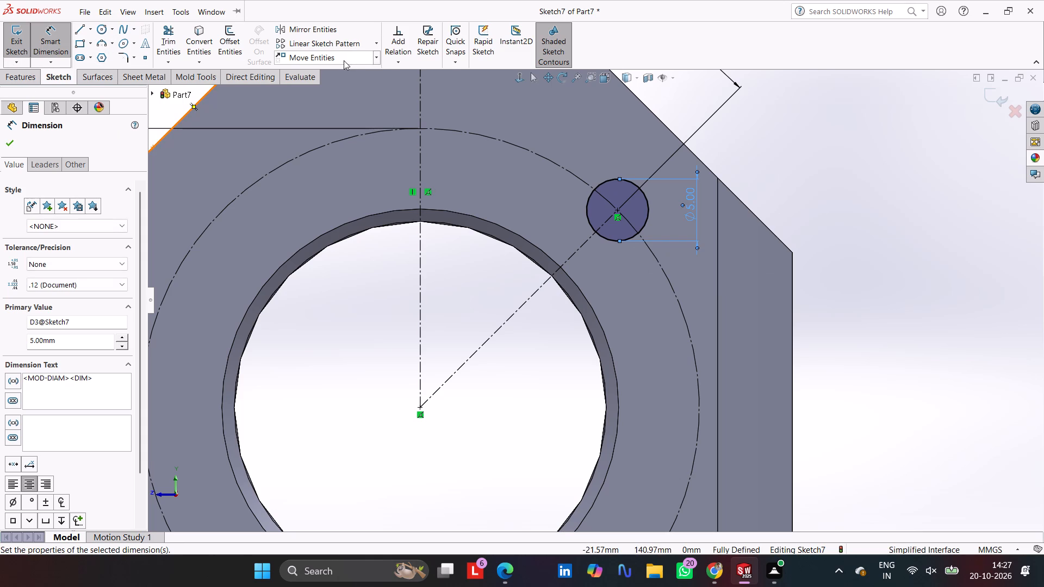
# Circular-pattern the 5 mm circle around the cross hole's centre with 4 equally spaced instances over 360 degrees.
pyautogui.click(378, 47)
pyautogui.click(338, 79)
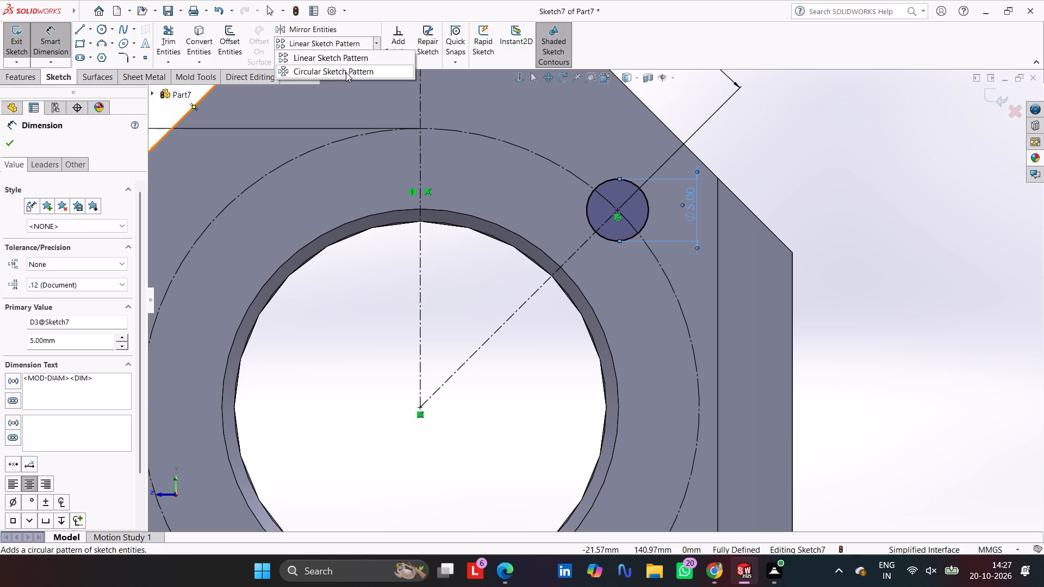
pyautogui.click(346, 72)
pyautogui.scroll(4, 505, 220)
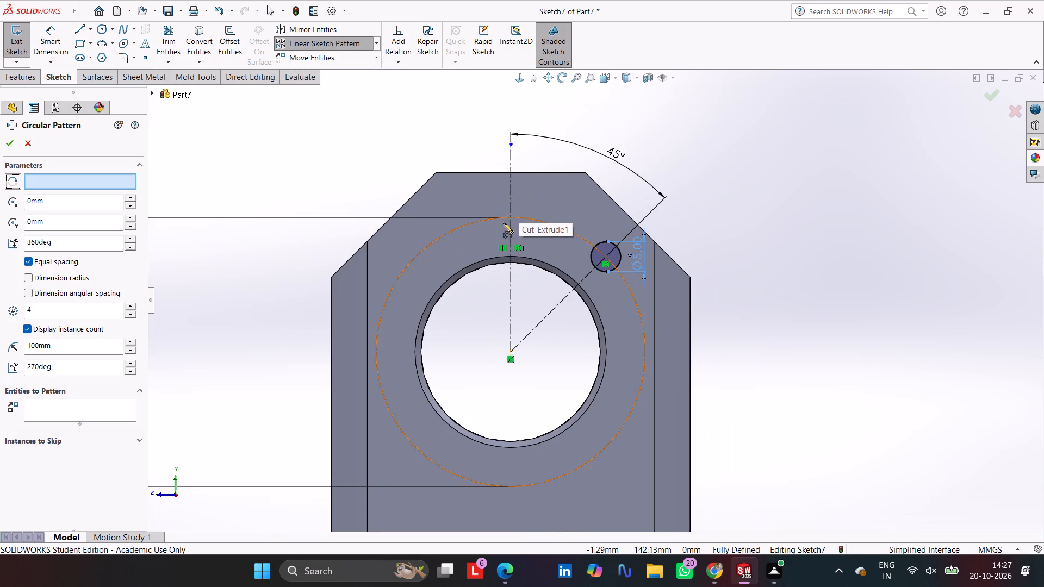
pyautogui.click(510, 352)
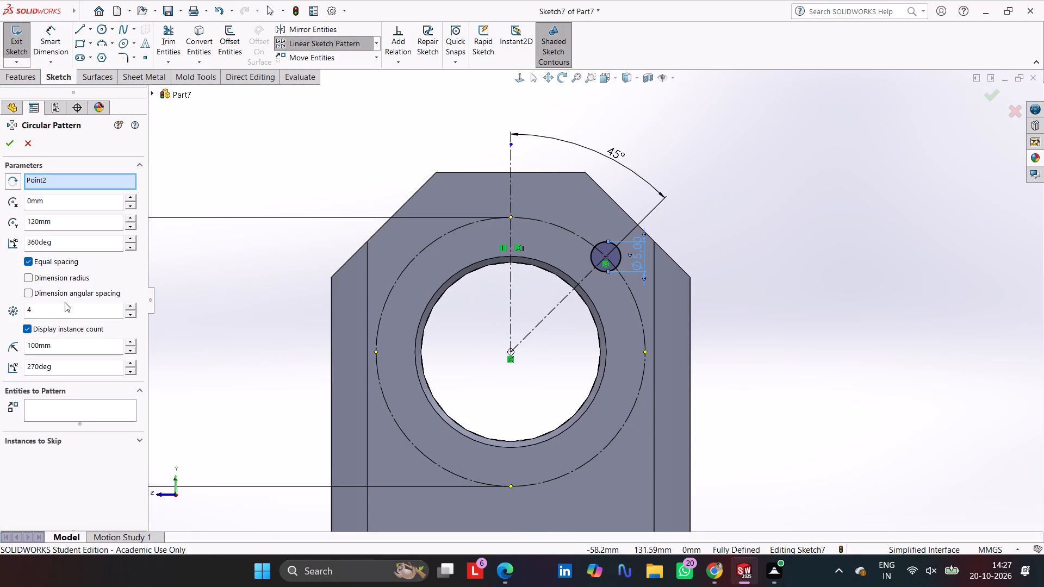
pyautogui.moveTo(45, 315); pyautogui.dragTo(22, 314)
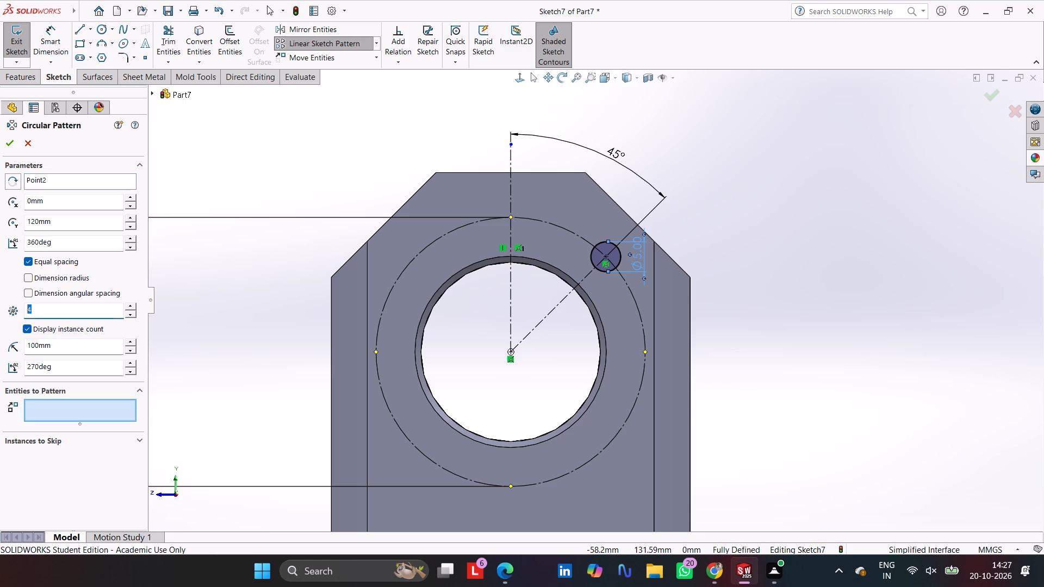
pyautogui.moveTo(22, 314); pyautogui.dragTo(29, 314)
pyautogui.click(132, 308)
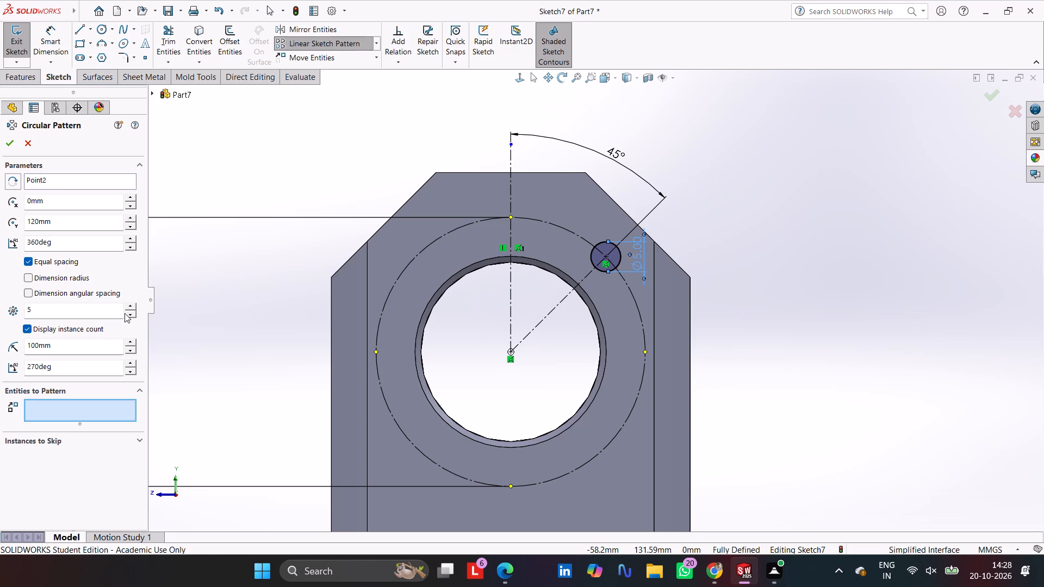
pyautogui.click(130, 316)
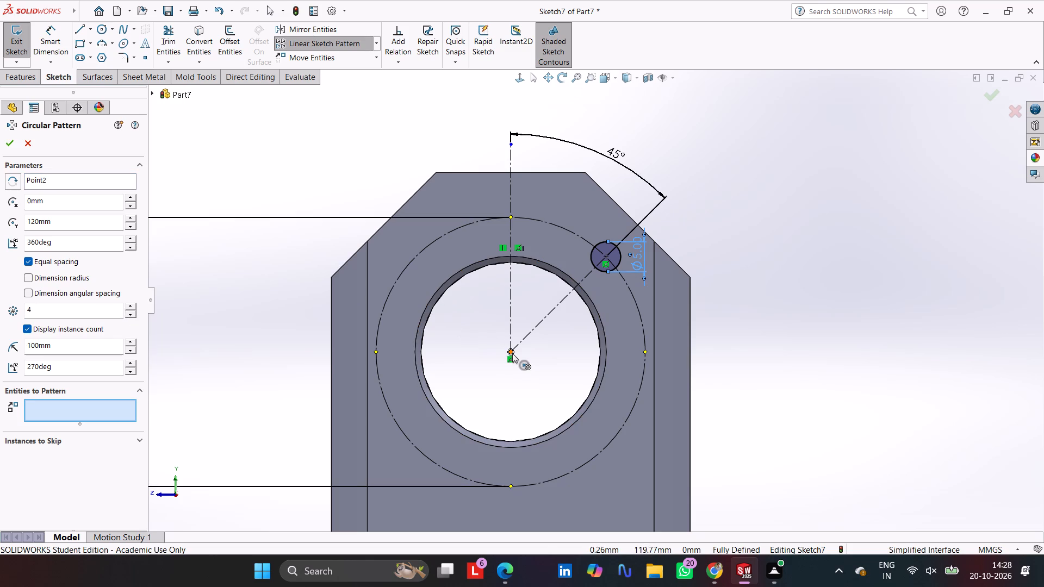
pyautogui.click(512, 353)
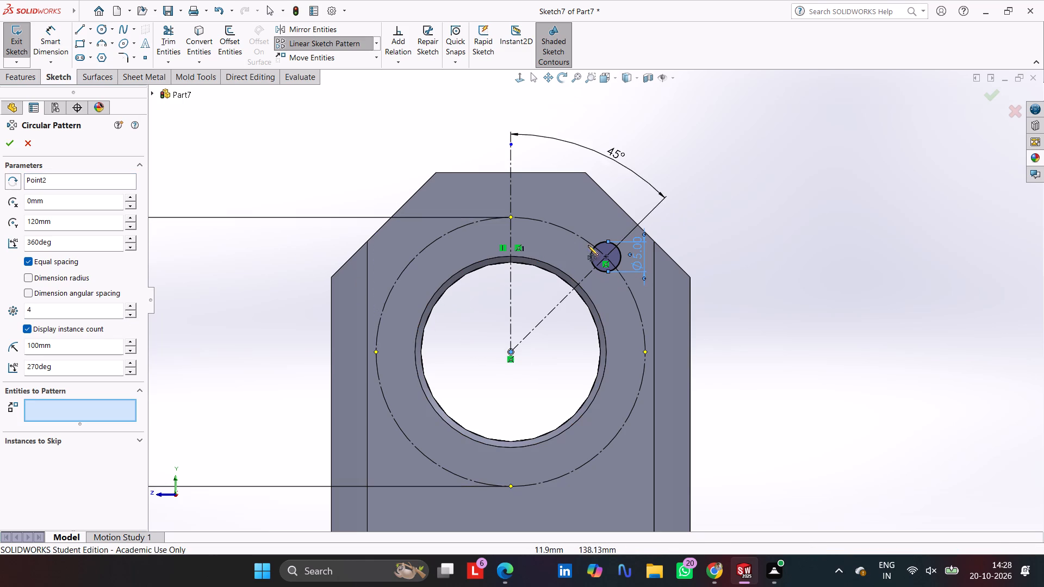
pyautogui.click(593, 253)
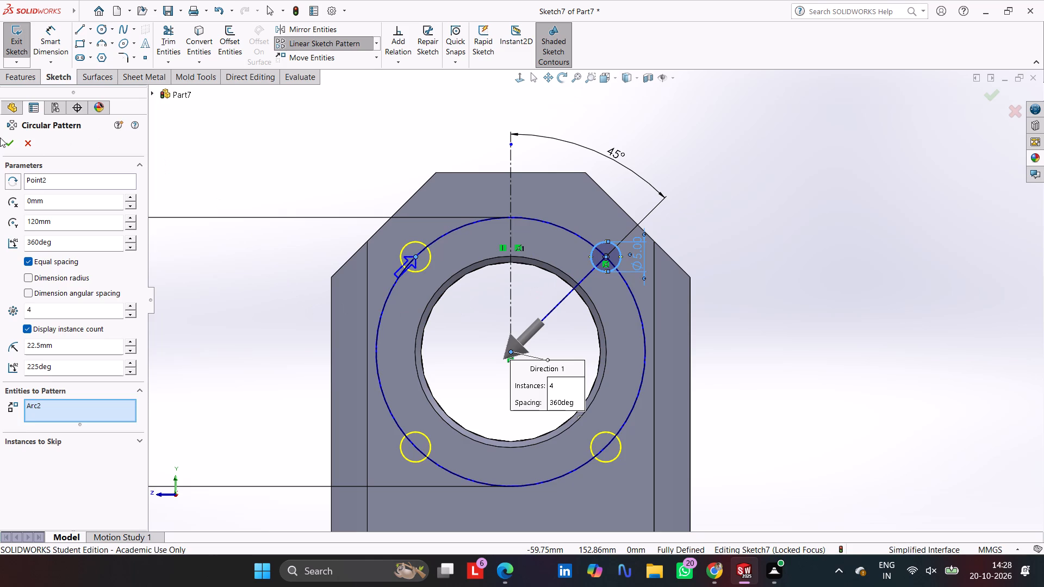
pyautogui.click(14, 143)
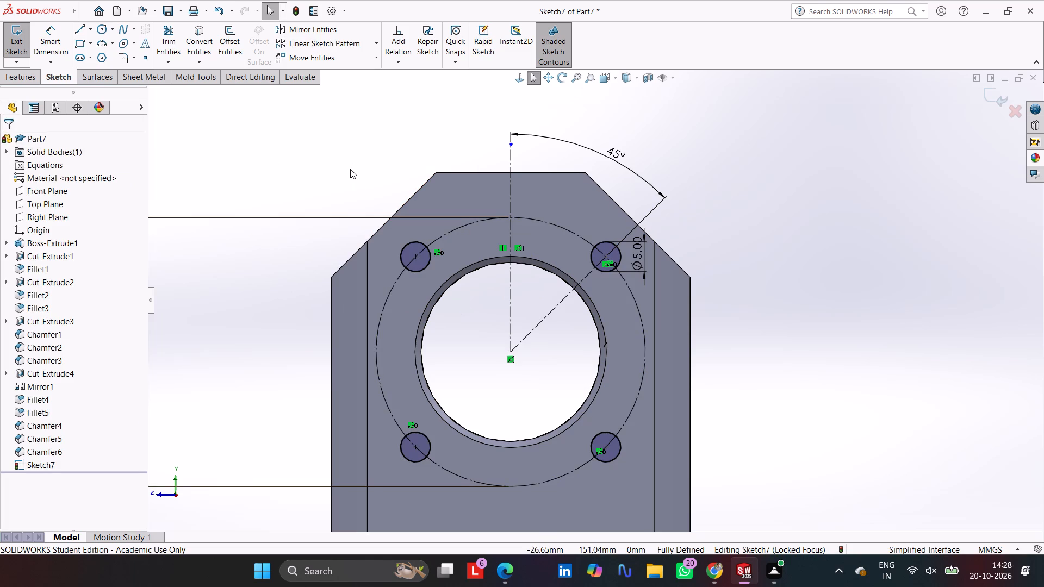
# Cut-extrude the four 5 mm circles into the fork arm as blind holes 16 mm deep.
pyautogui.click(17, 75)
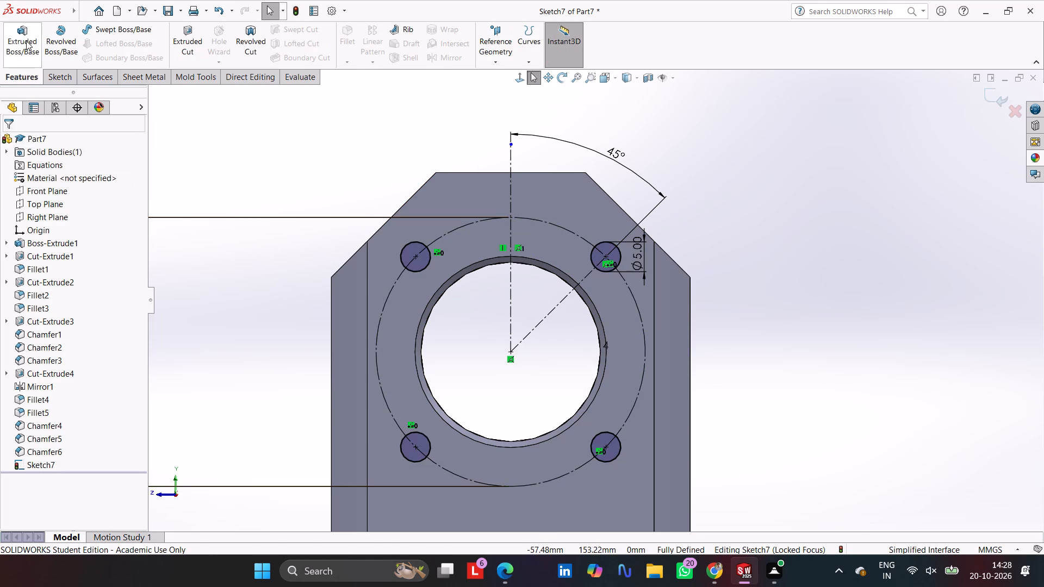
pyautogui.click(183, 35)
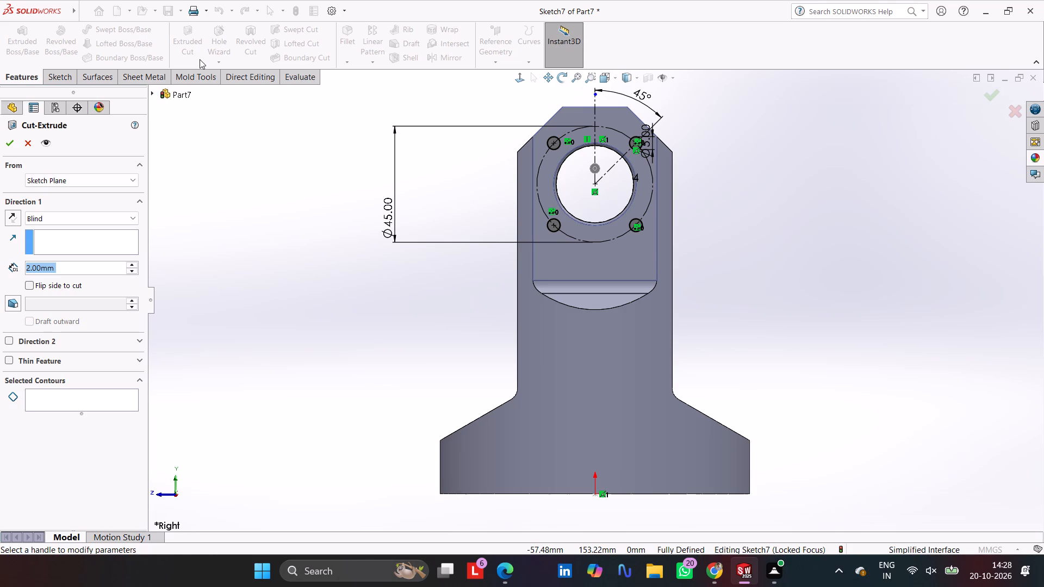
pyautogui.press('1')
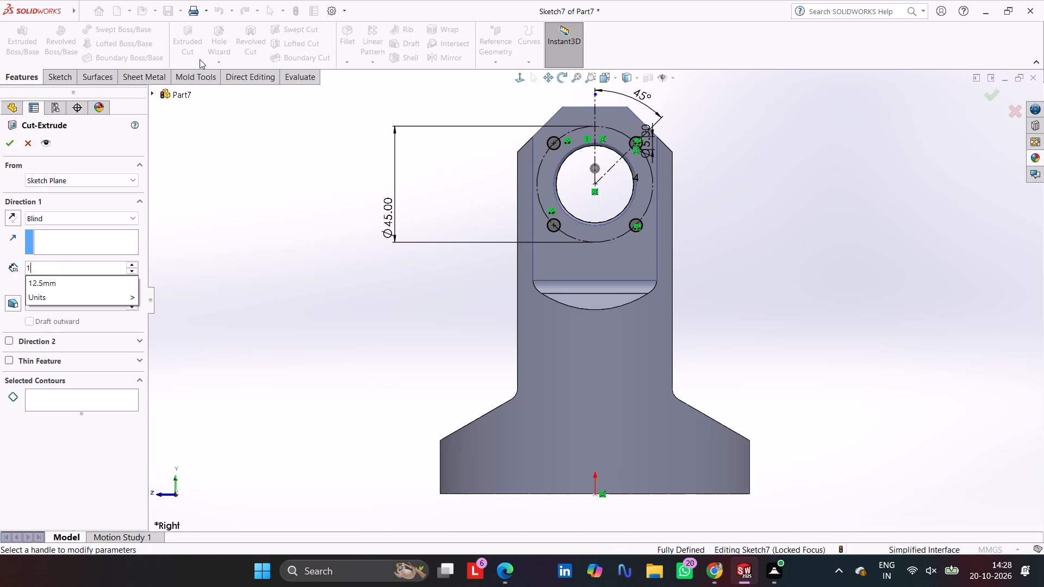
pyautogui.press('6')
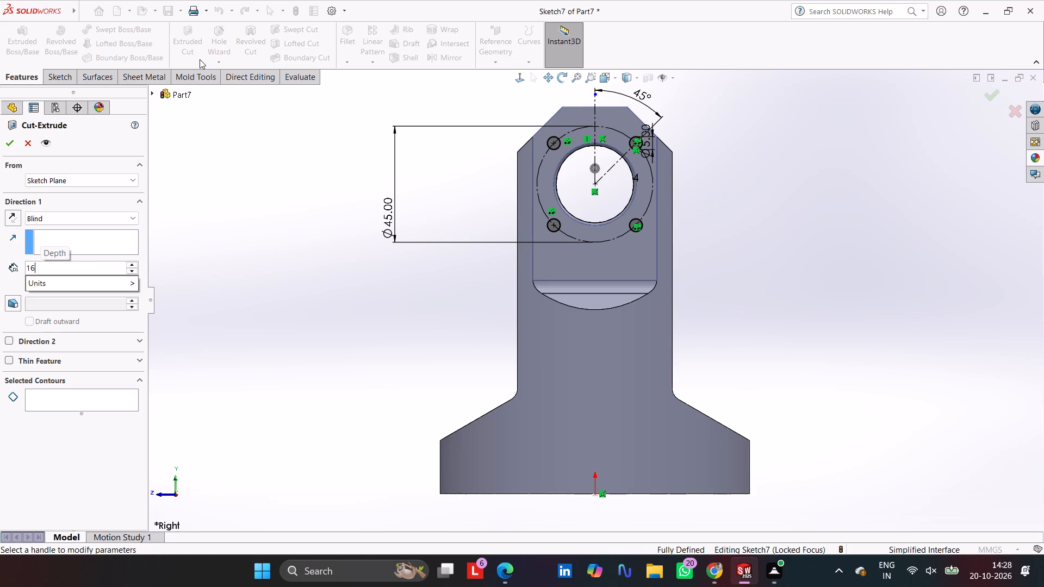
pyautogui.press('Return')
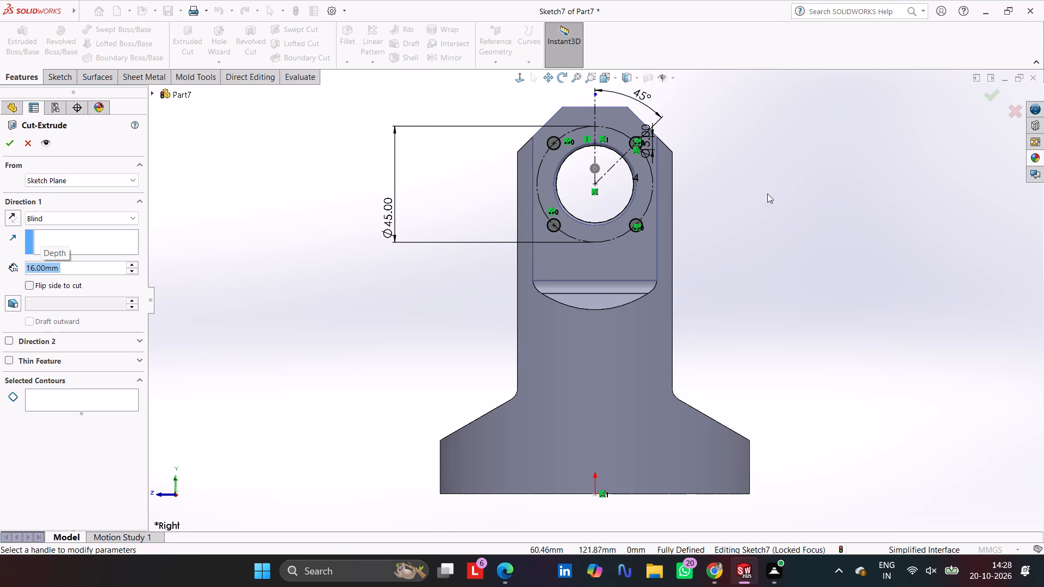
pyautogui.moveTo(650, 339); pyautogui.dragTo(537, 454, button='middle')
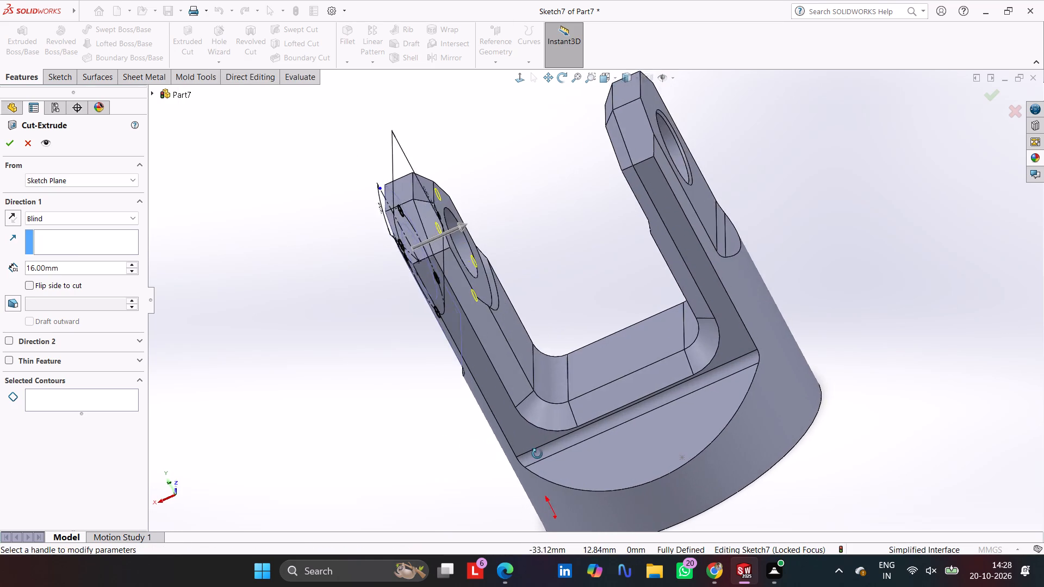
pyautogui.moveTo(537, 454); pyautogui.dragTo(545, 451, button='middle')
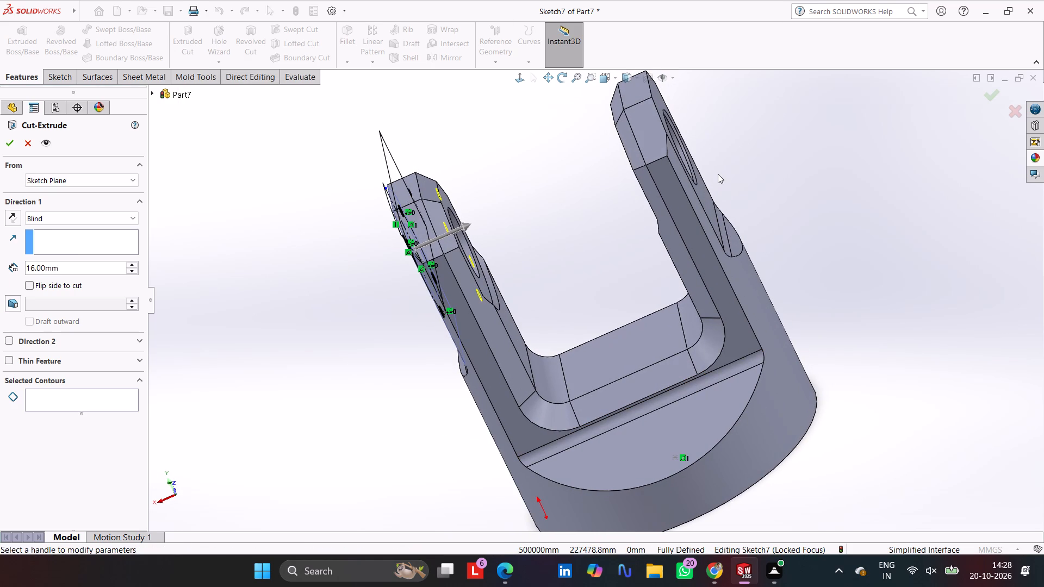
pyautogui.press('Return')
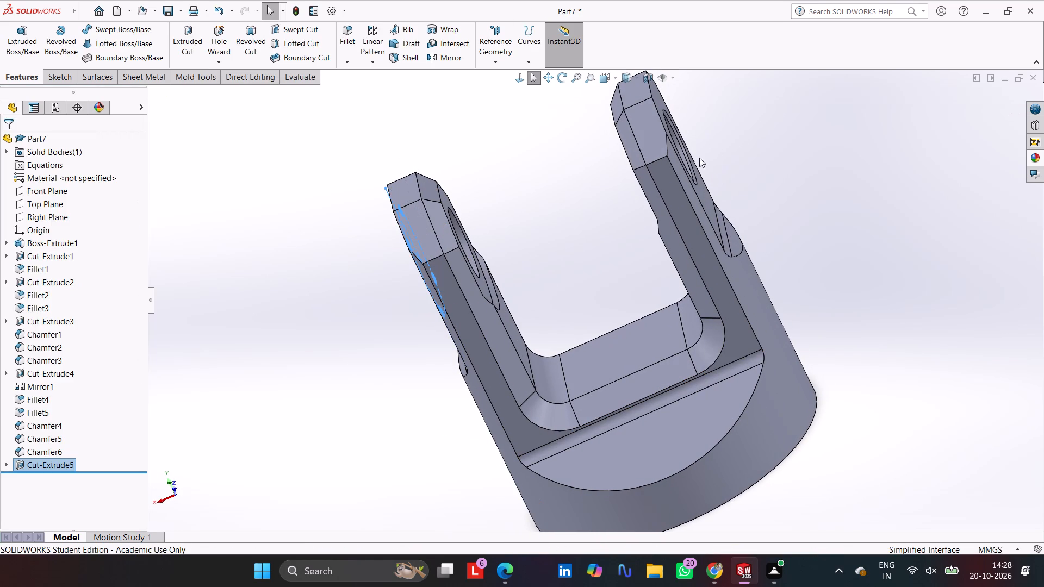
pyautogui.click(863, 153)
# Mirror the cut of four small holes about the Right Plane onto the opposite fork arm.
pyautogui.moveTo(857, 163); pyautogui.dragTo(875, 160, button='middle')
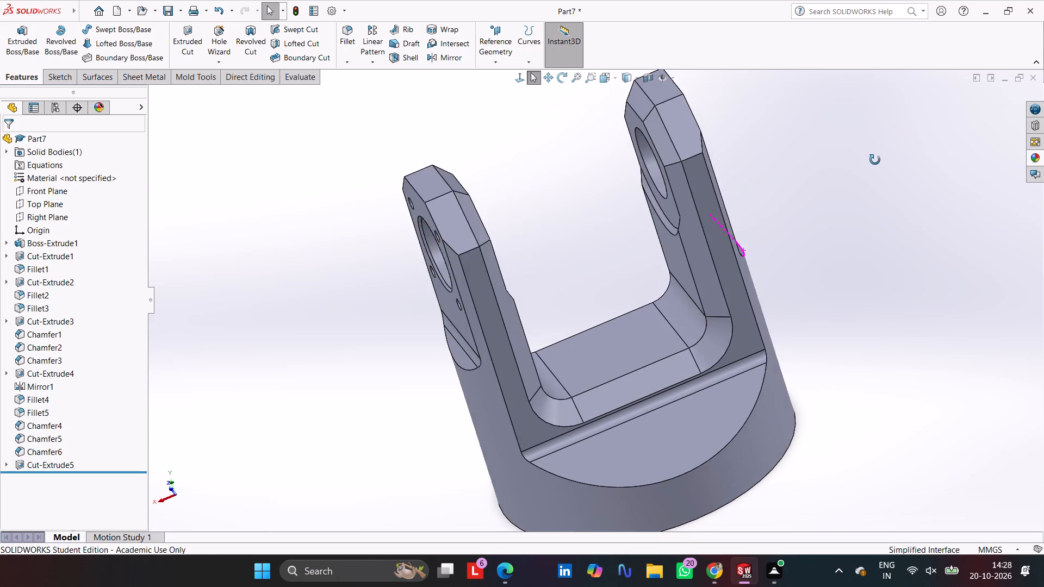
pyautogui.moveTo(875, 160); pyautogui.dragTo(896, 134, button='middle')
pyautogui.click(51, 465)
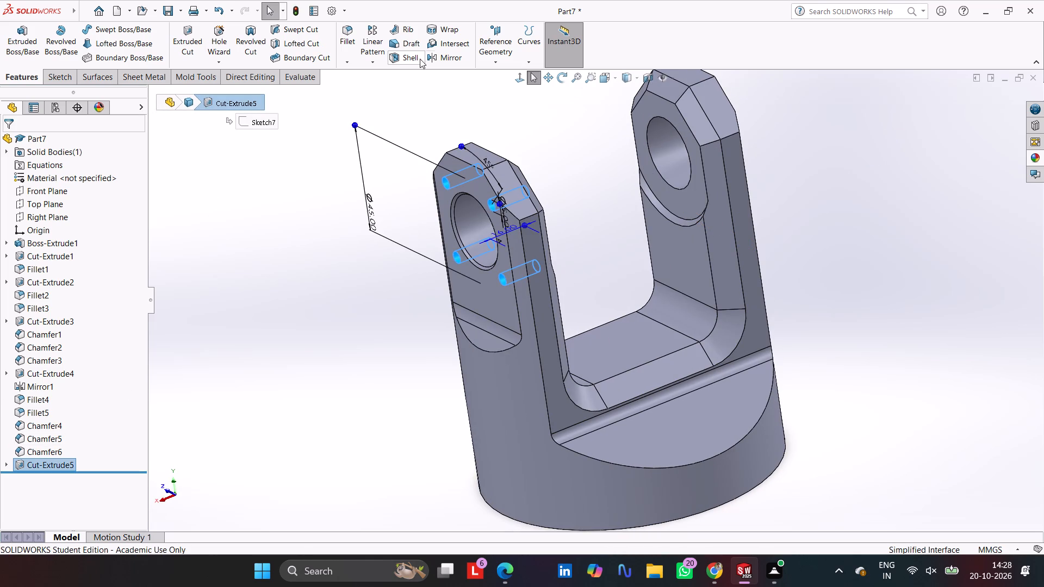
pyautogui.click(436, 57)
pyautogui.click(151, 94)
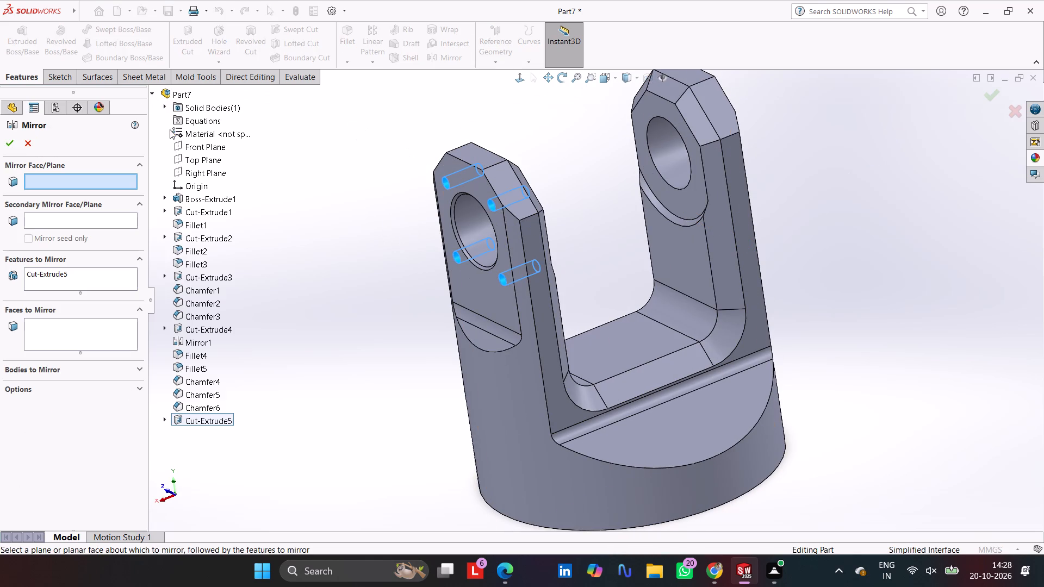
pyautogui.click(200, 174)
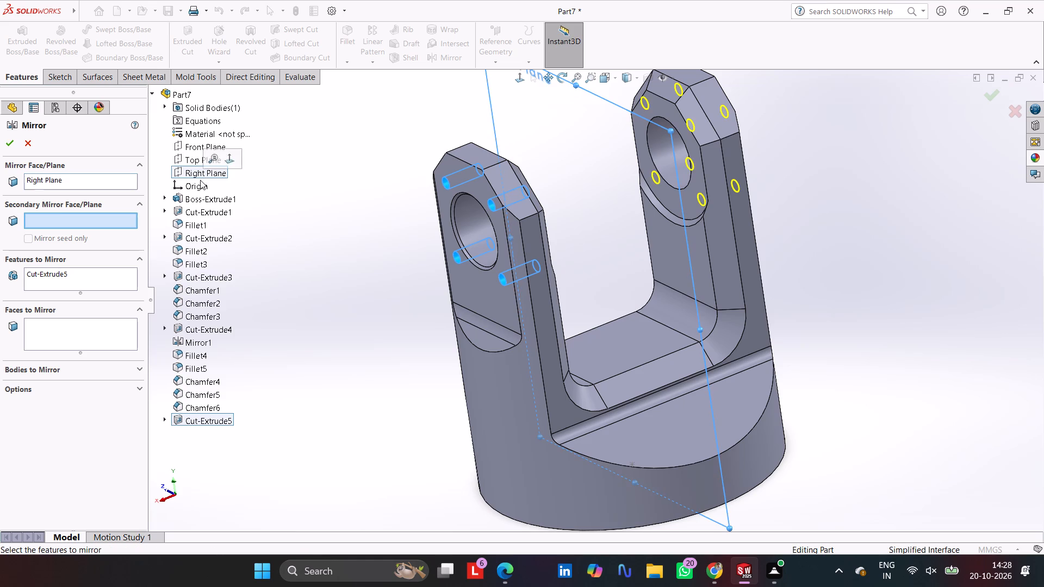
pyautogui.click(14, 143)
pyautogui.click(331, 173)
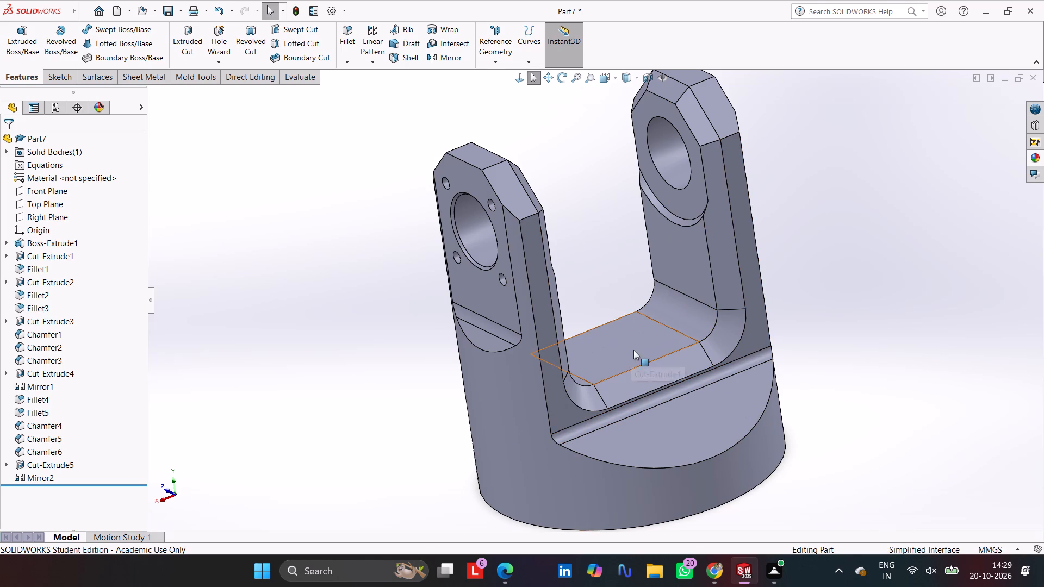
# Start a new sketch on the Top Plane at the base of the part.
pyautogui.moveTo(659, 327); pyautogui.dragTo(660, 454, button='middle')
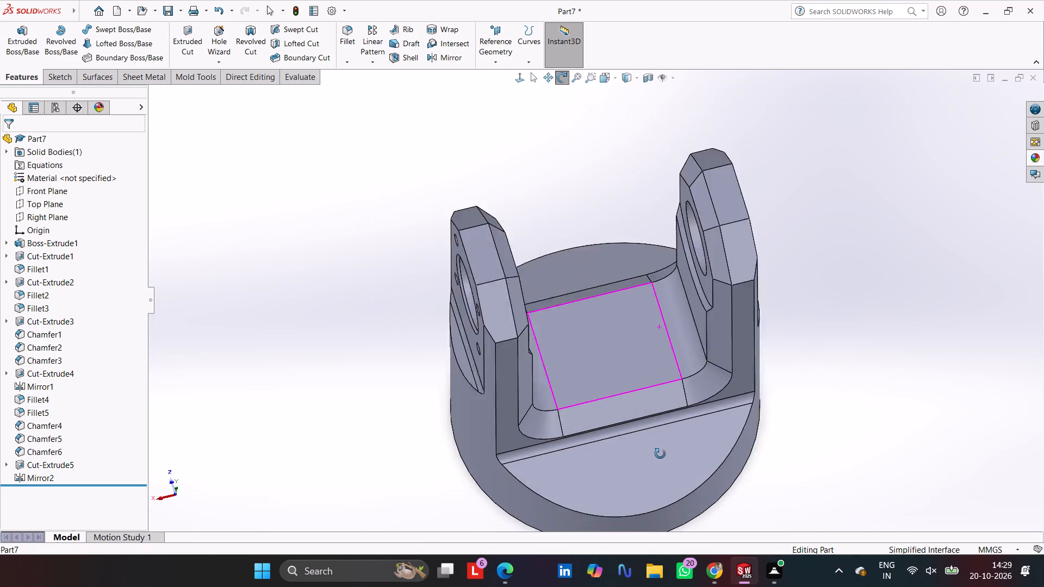
pyautogui.moveTo(660, 454); pyautogui.dragTo(663, 503, button='middle')
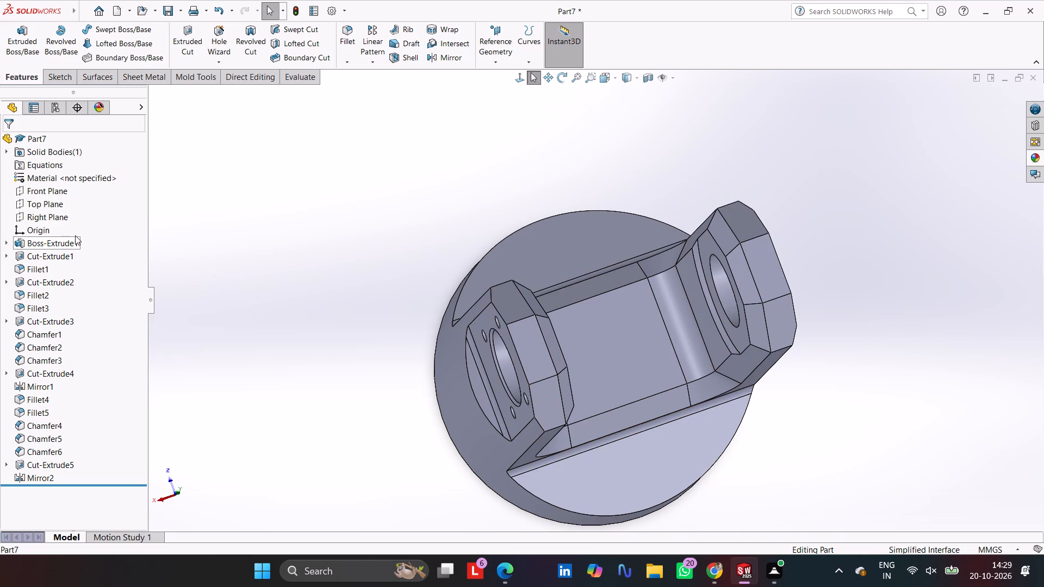
pyautogui.moveTo(330, 191); pyautogui.dragTo(454, 216, button='middle')
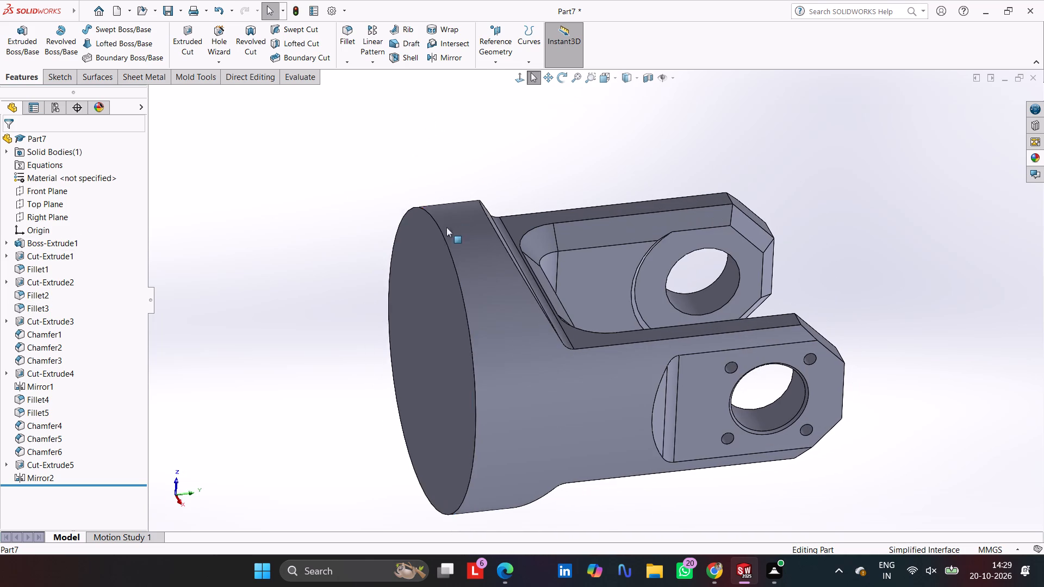
pyautogui.click(42, 204)
pyautogui.click(63, 84)
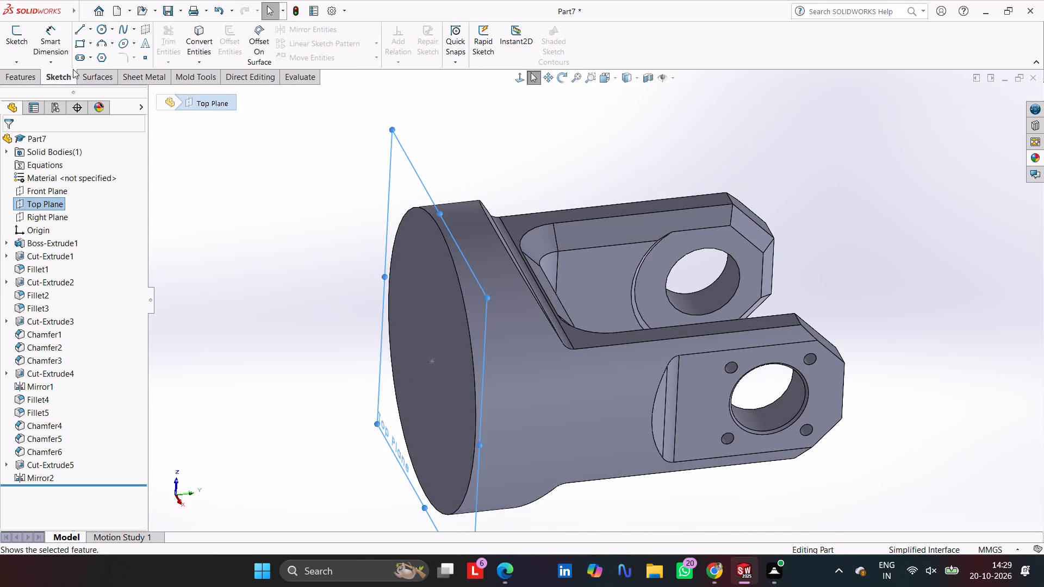
pyautogui.click(17, 34)
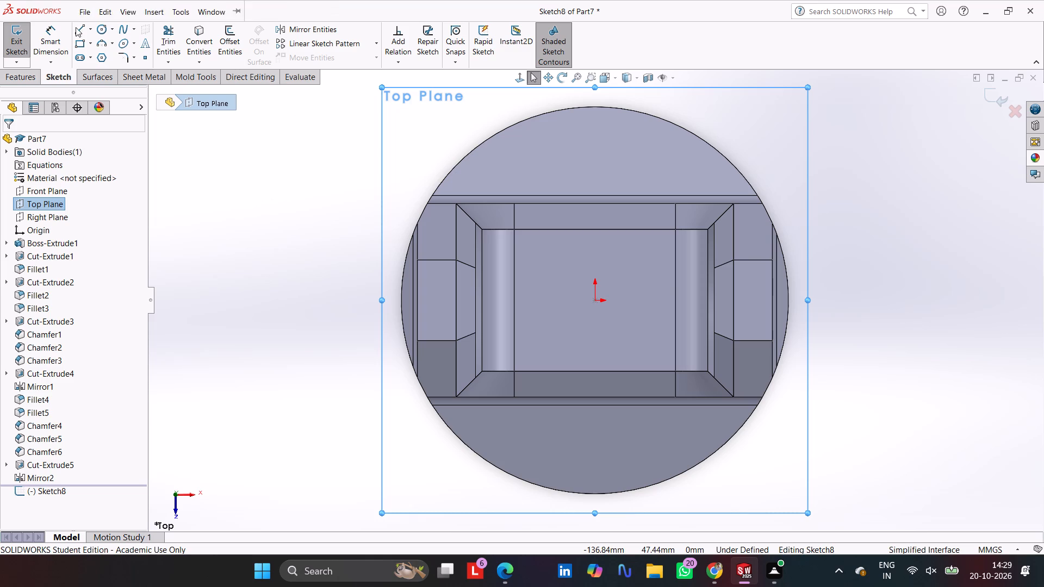
# Sketch infinite vertical and horizontal construction lines crossing at the origin.
pyautogui.click(100, 24)
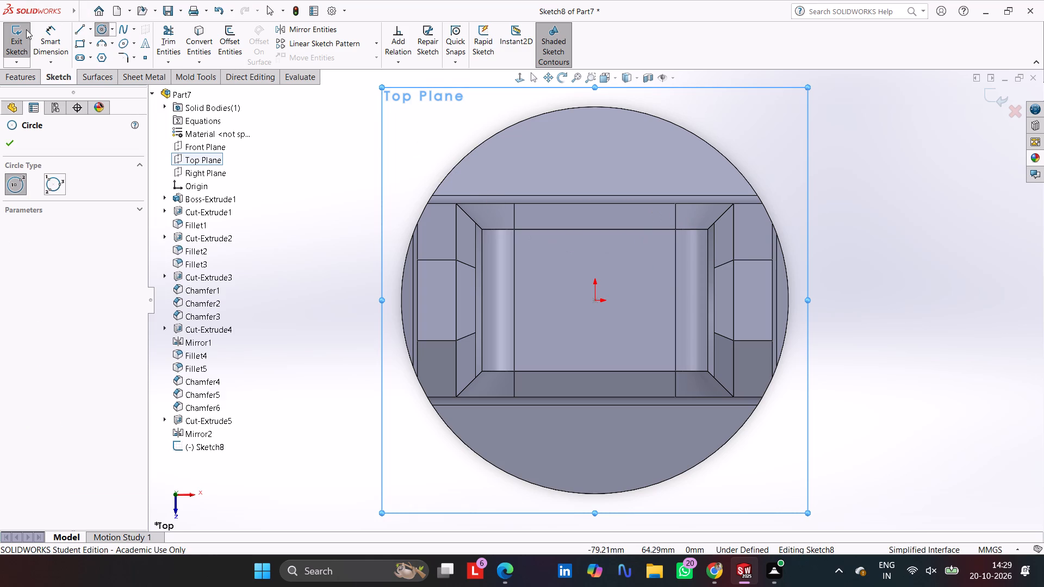
pyautogui.click(81, 26)
pyautogui.click(45, 239)
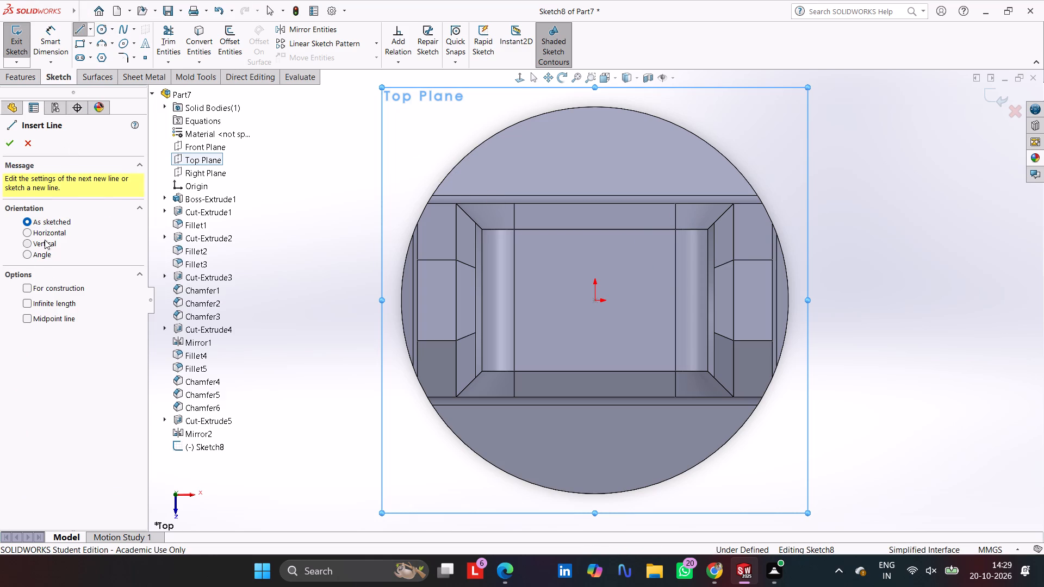
pyautogui.click(52, 304)
pyautogui.click(54, 283)
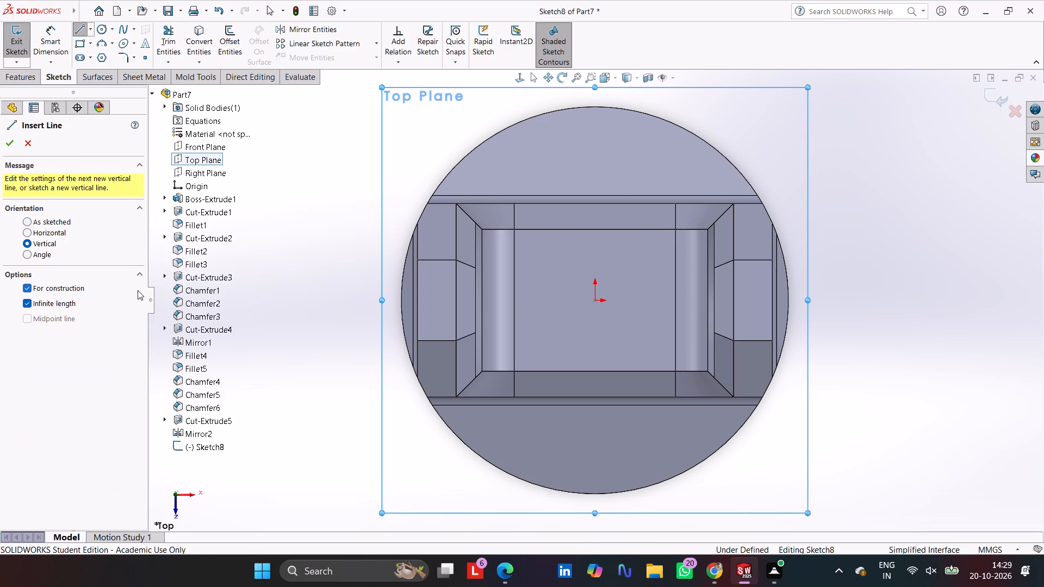
pyautogui.click(593, 301)
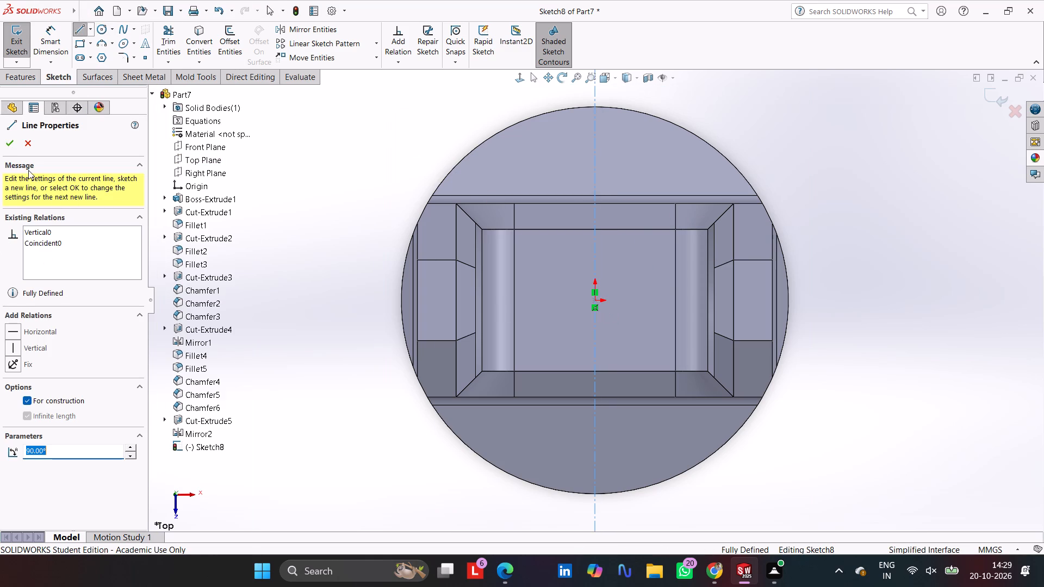
pyautogui.click(5, 144)
pyautogui.click(60, 233)
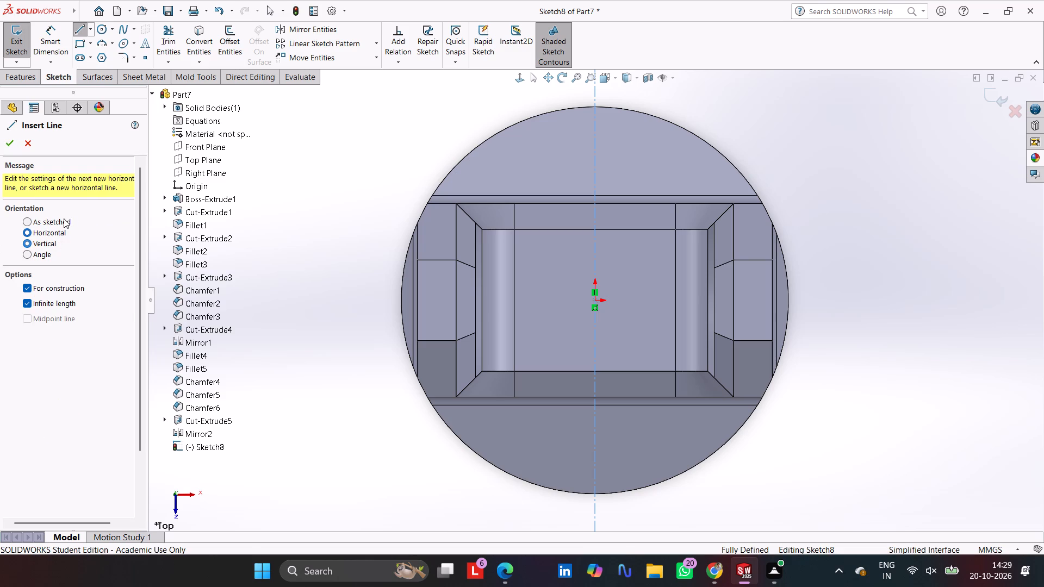
pyautogui.click(596, 299)
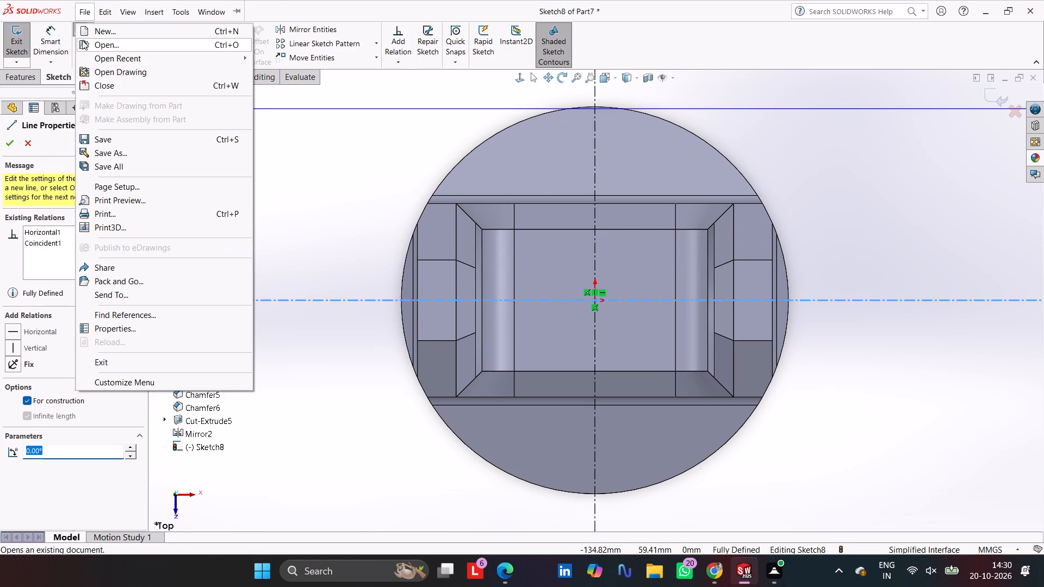
# Sketch four circles around the origin, one per quadrant beyond the slot edges, with the upper-left about 17 mm and lower-left about 32 mm in diameter.
pyautogui.click(52, 26)
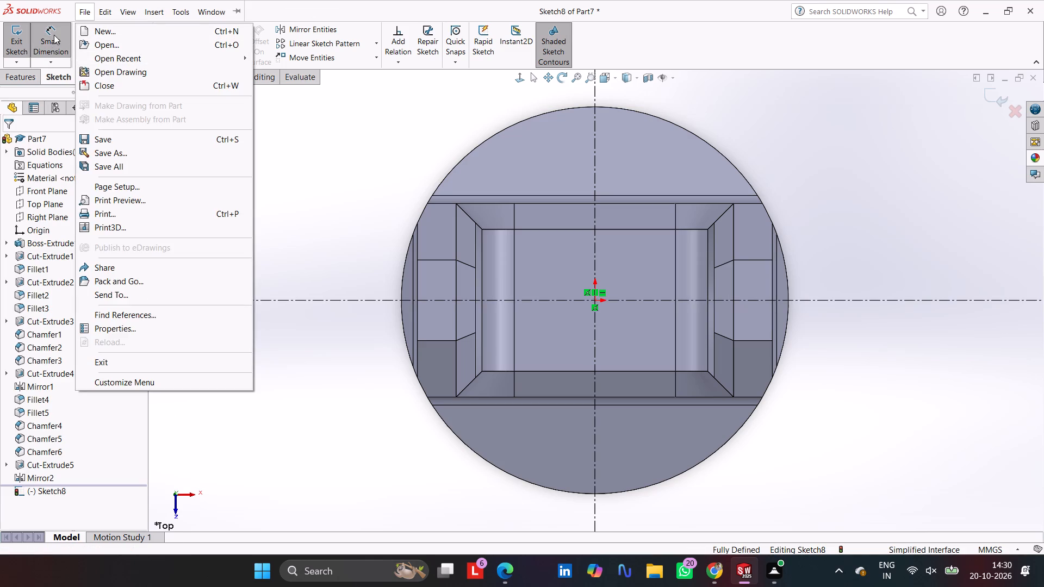
pyautogui.click(54, 35)
pyautogui.click(98, 29)
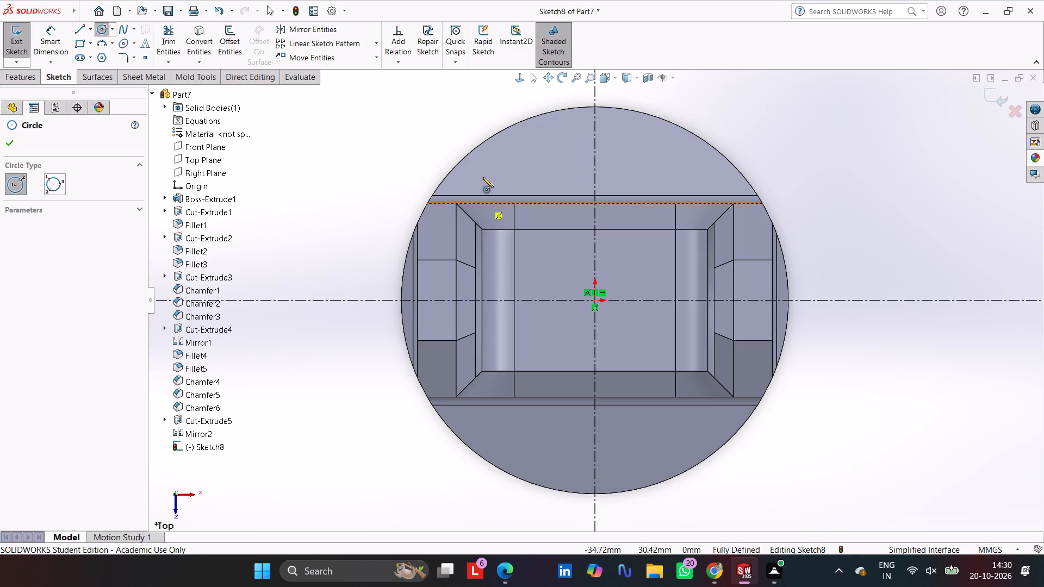
pyautogui.click(488, 167)
pyautogui.click(504, 190)
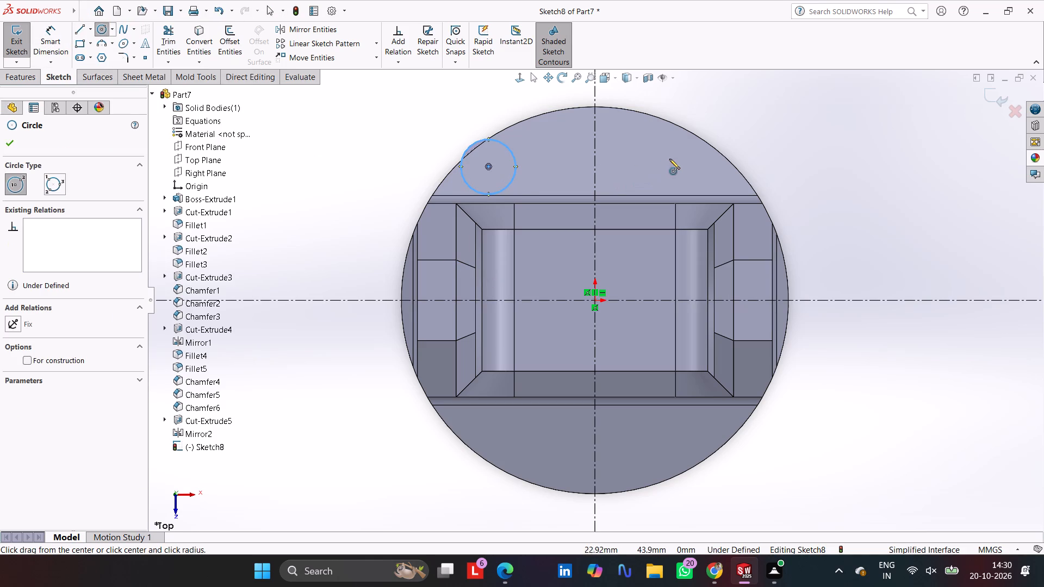
pyautogui.click(682, 161)
pyautogui.click(649, 188)
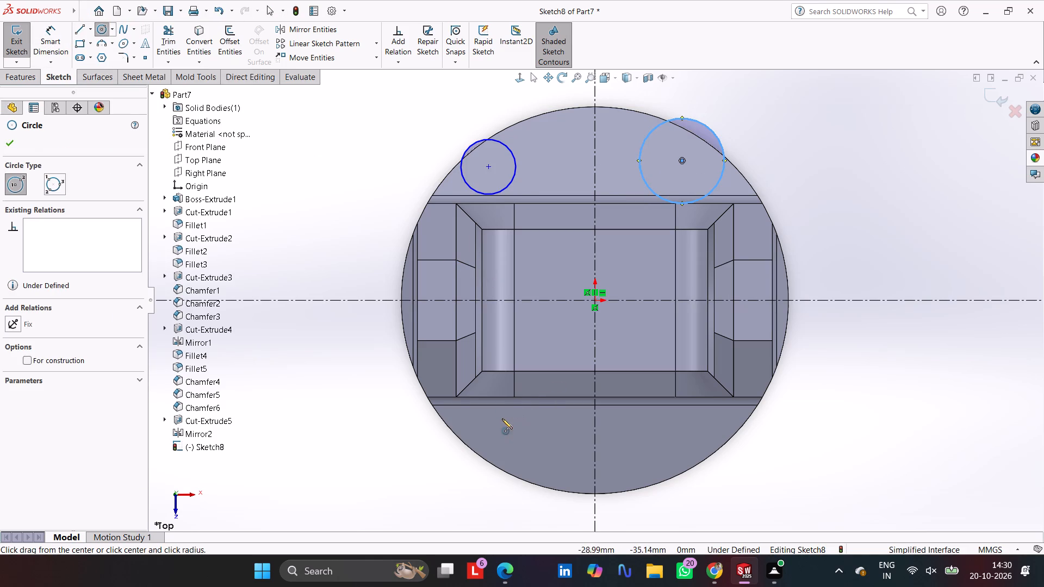
pyautogui.moveTo(495, 436); pyautogui.dragTo(503, 435)
pyautogui.click(545, 423)
pyautogui.click(687, 439)
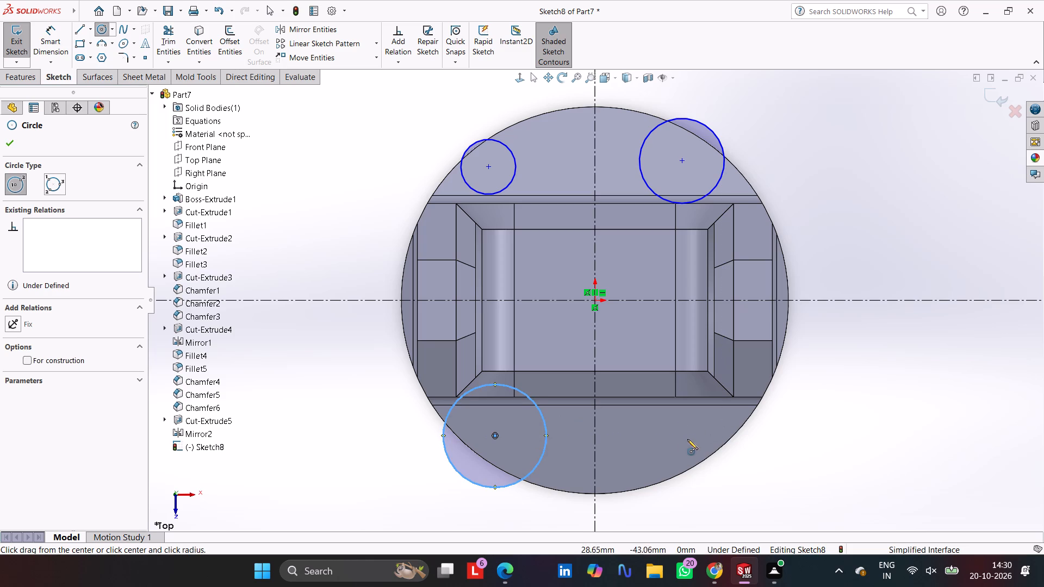
pyautogui.click(655, 449)
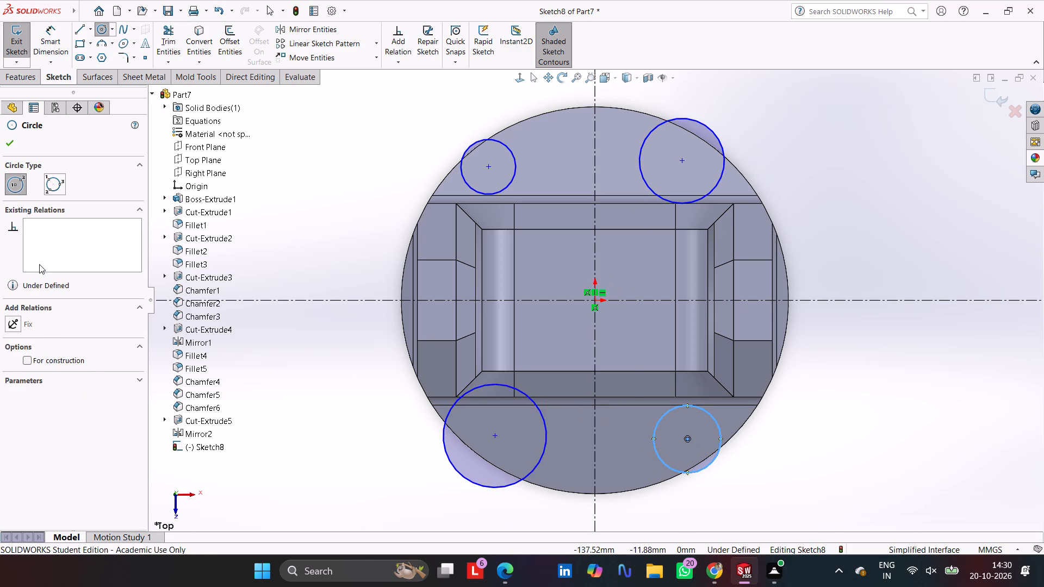
# Dimension the upper-left and lower-left circles to 22 mm diameter each.
pyautogui.click(63, 29)
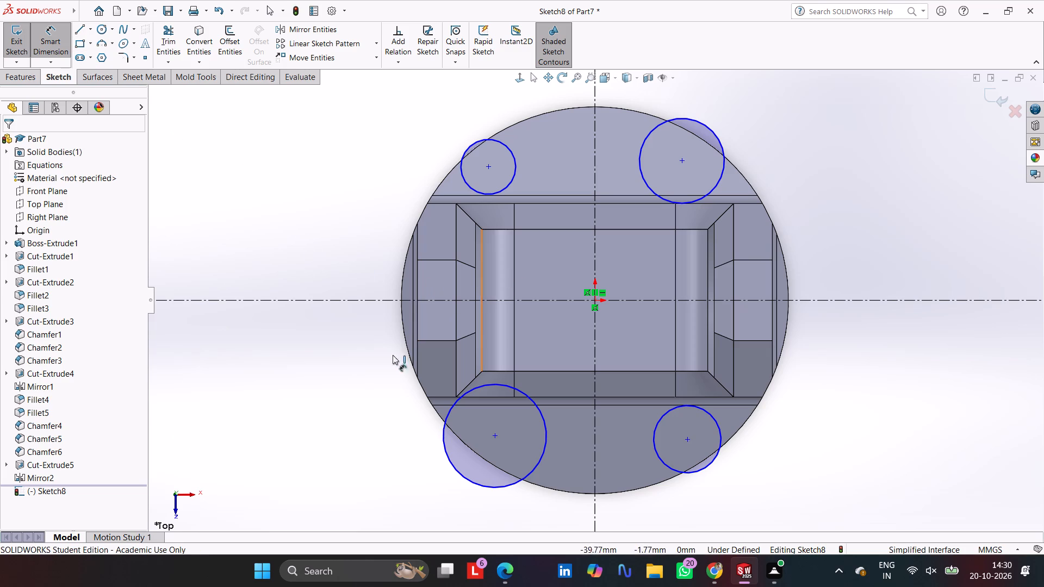
pyautogui.click(474, 143)
pyautogui.click(437, 139)
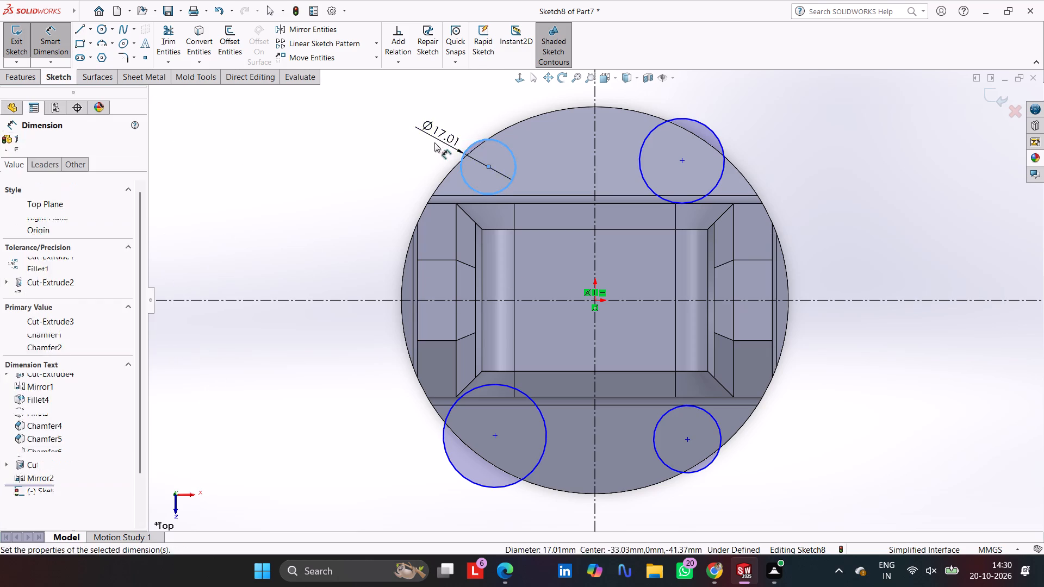
pyautogui.write('22')
pyautogui.press('Return')
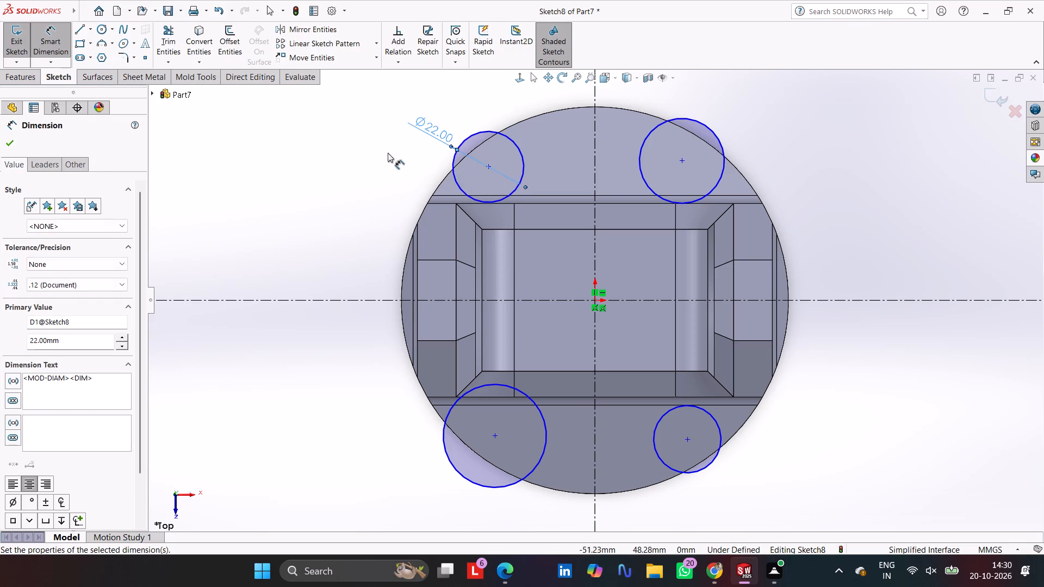
pyautogui.click(447, 450)
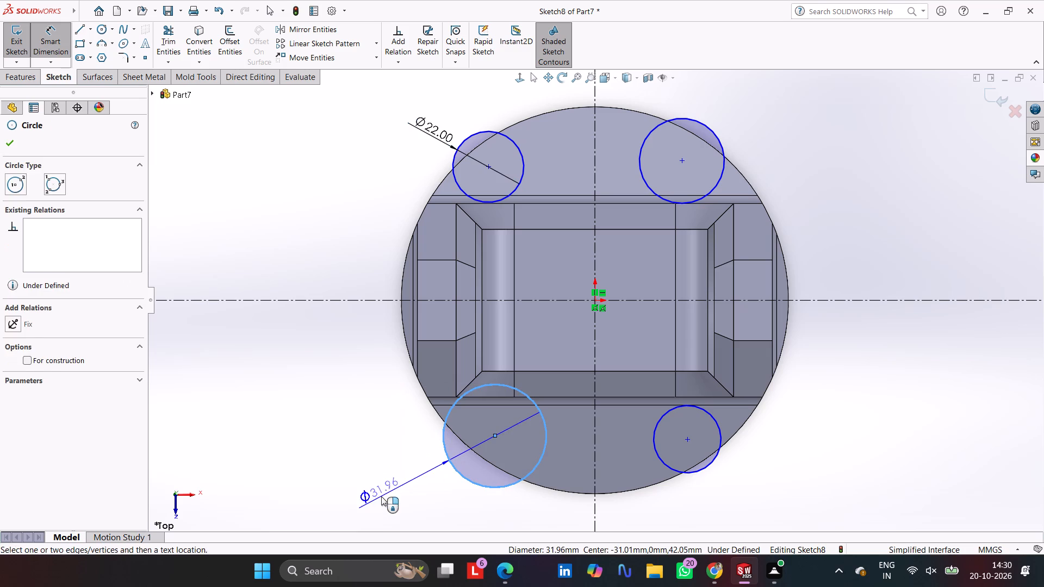
pyautogui.click(381, 496)
pyautogui.write('22')
pyautogui.press('Return')
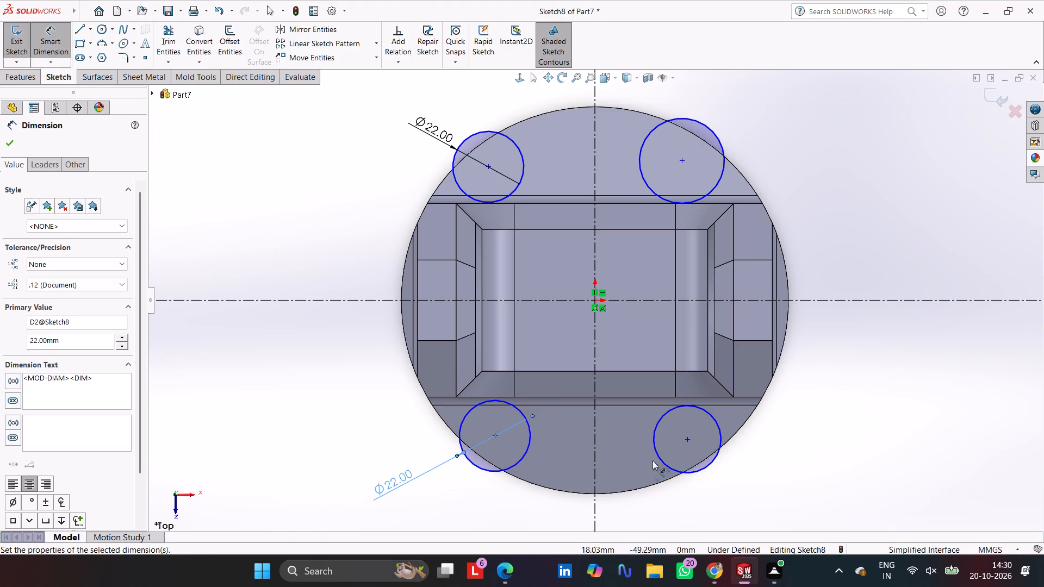
# Dimension the lower-right and upper-right circles to 22 mm diameter each.
pyautogui.click(662, 461)
pyautogui.click(608, 467)
pyautogui.write('22')
pyautogui.press('Return')
pyautogui.press('Return')
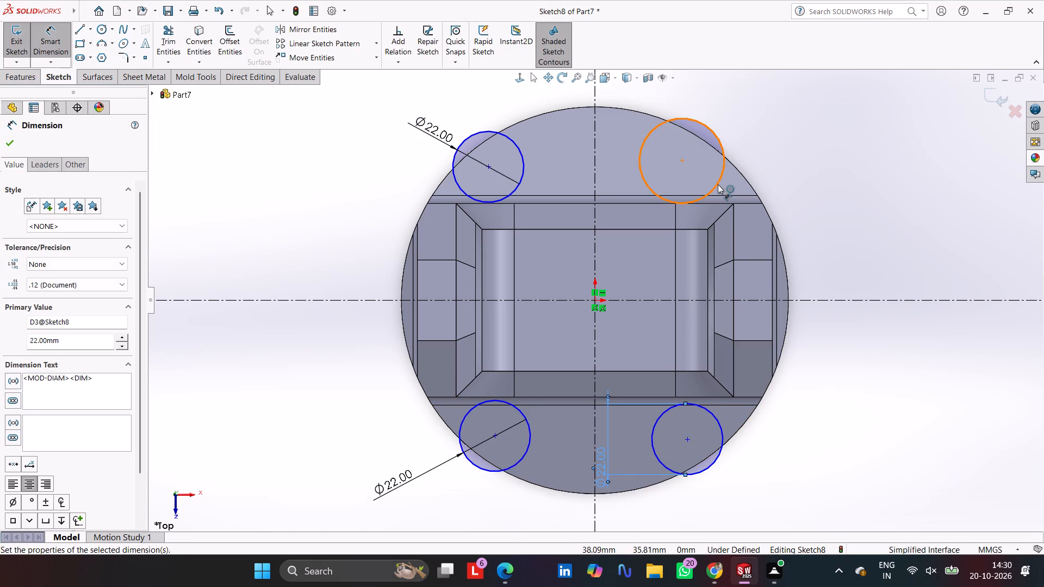
pyautogui.click(718, 184)
pyautogui.click(767, 147)
pyautogui.press('2')
pyautogui.press('2')
pyautogui.press('Return')
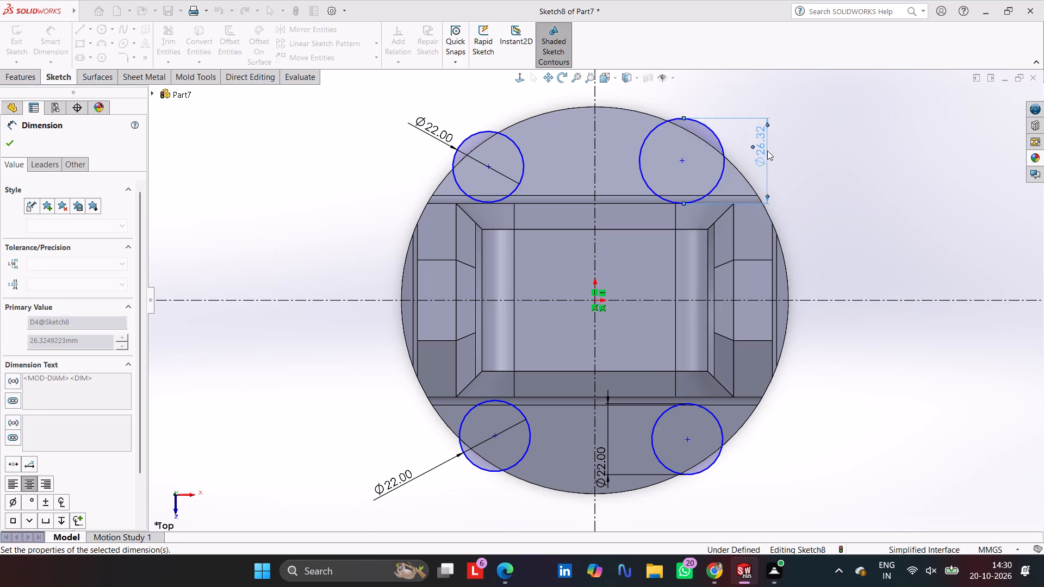
# Space the two lower circle centres 54 mm apart horizontally, with the left one 54/2 (27 mm) from the vertical construction line.
pyautogui.click(496, 435)
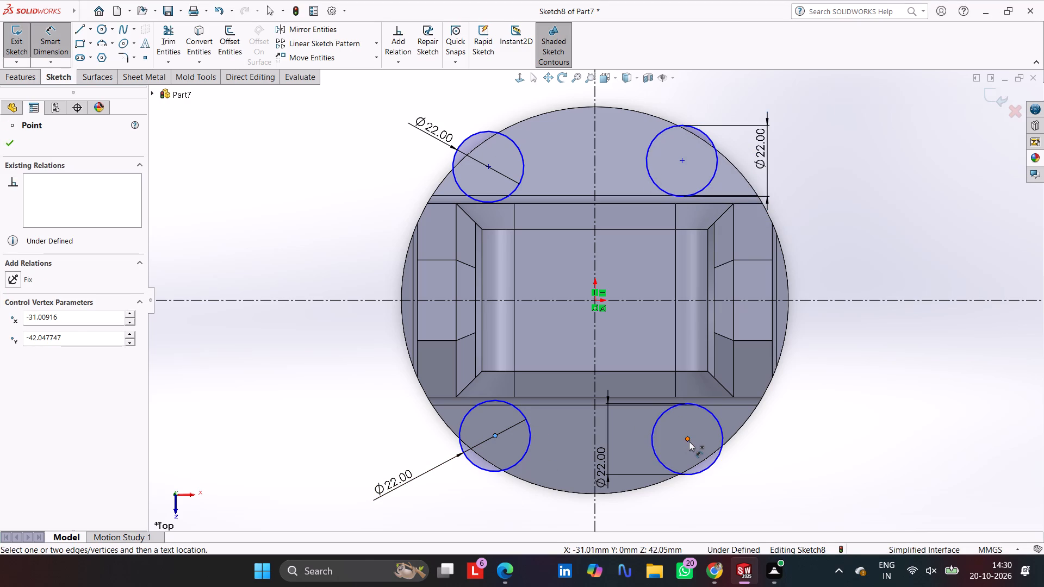
pyautogui.click(687, 439)
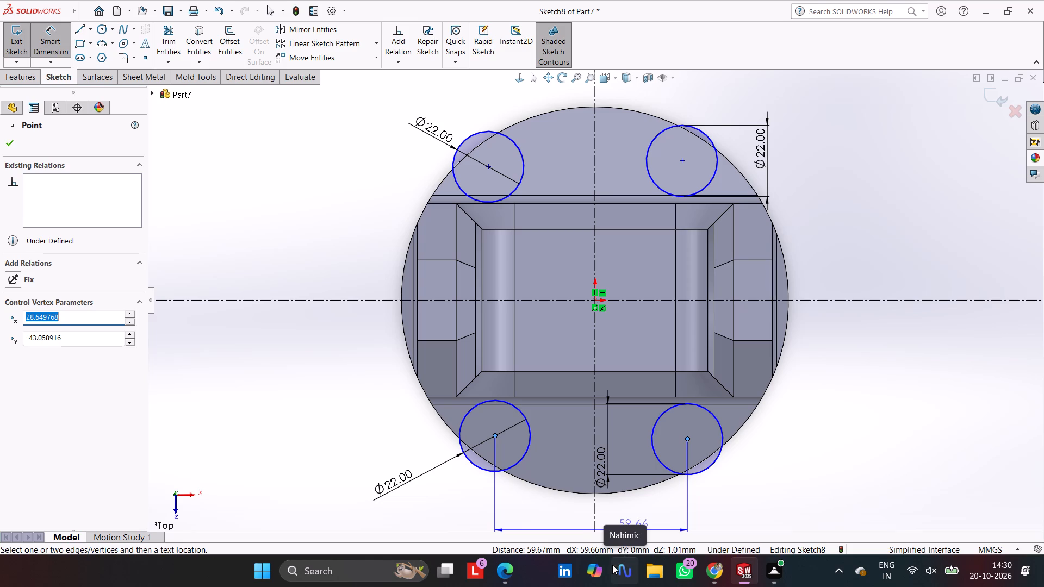
pyautogui.click(581, 511)
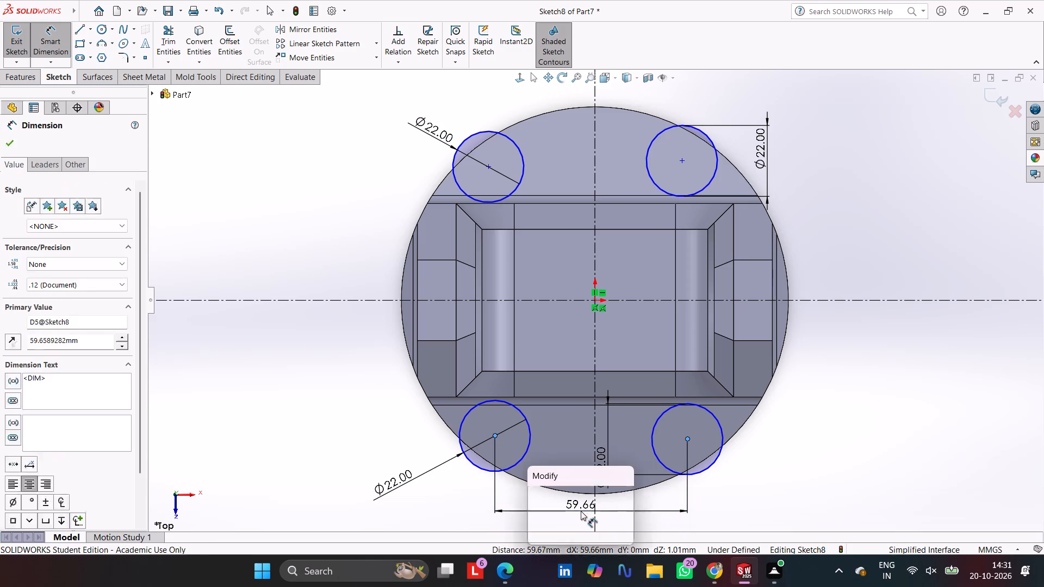
pyautogui.write('54')
pyautogui.press('Return')
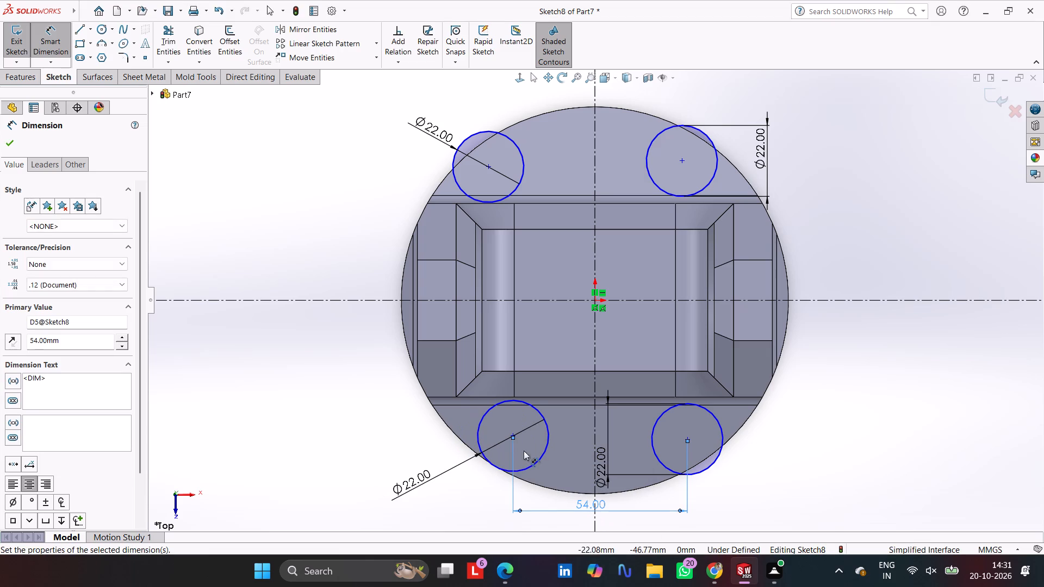
pyautogui.click(512, 433)
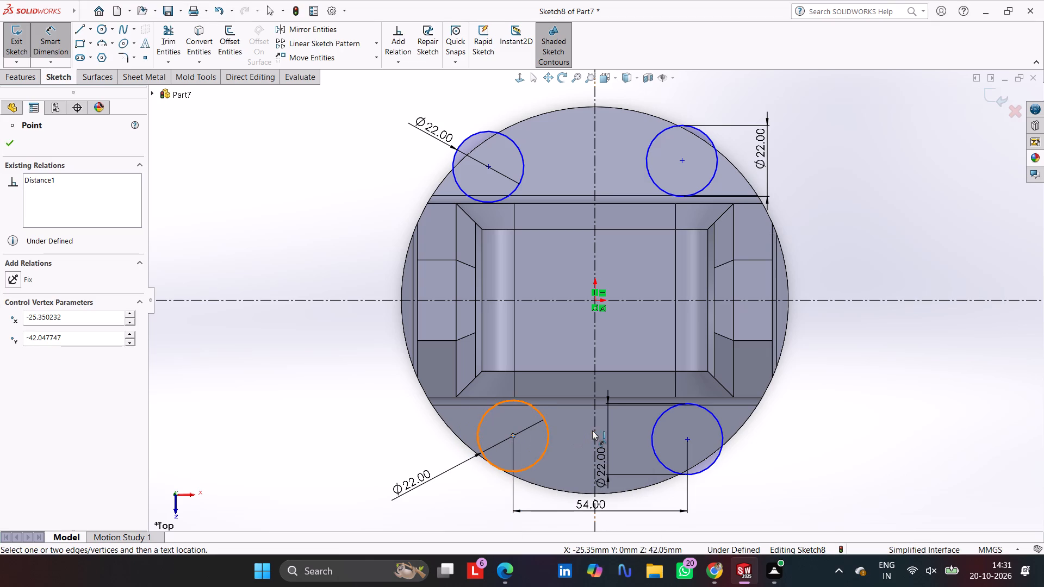
pyautogui.click(593, 430)
pyautogui.click(563, 455)
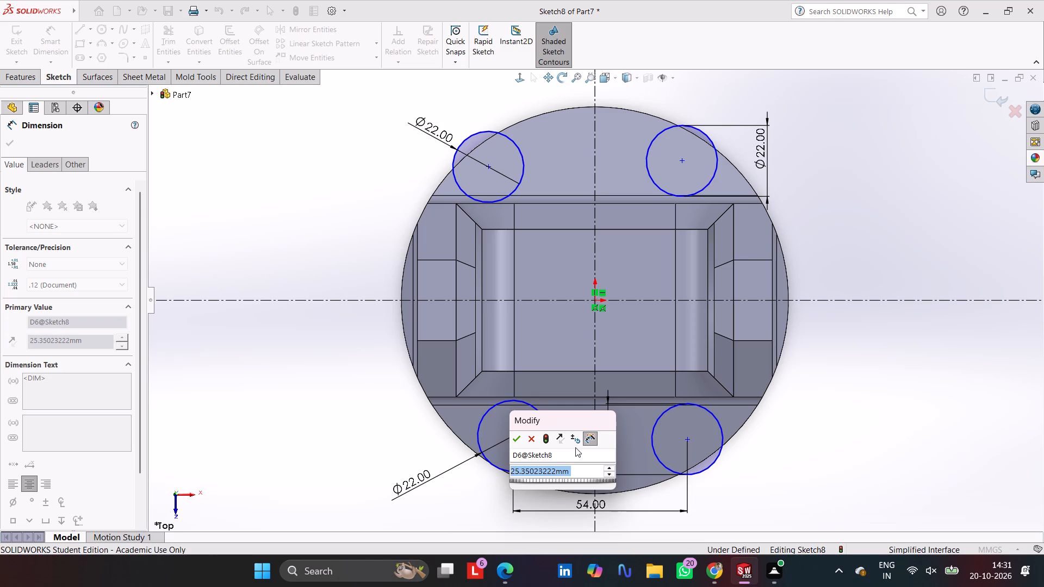
pyautogui.press('5')
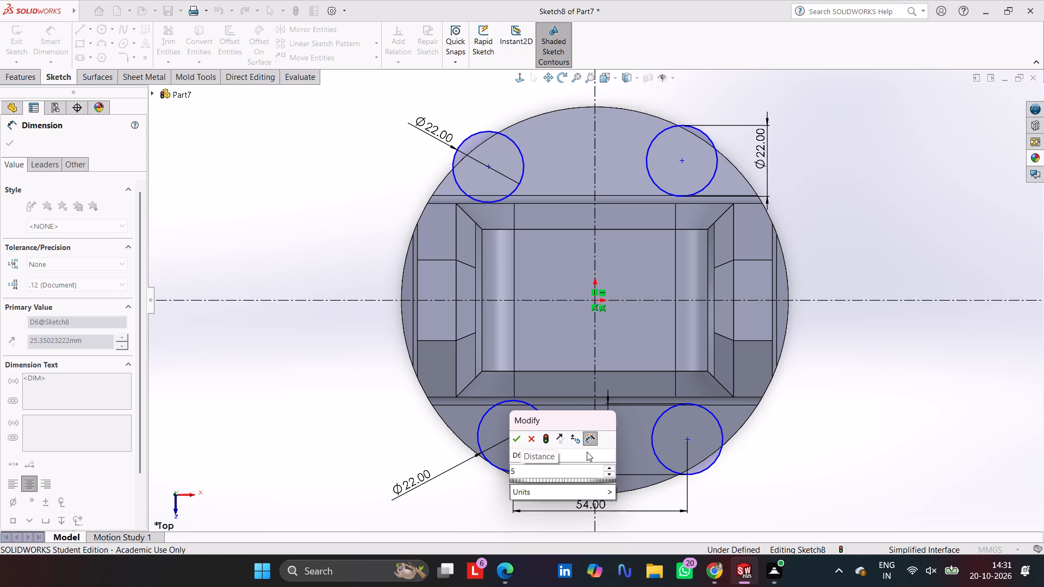
pyautogui.write('4/2')
pyautogui.press('Return')
# Space the two upper circle centres 54 mm apart horizontally, with the left one 54/2 (27 mm) from the vertical construction line.
pyautogui.click(488, 165)
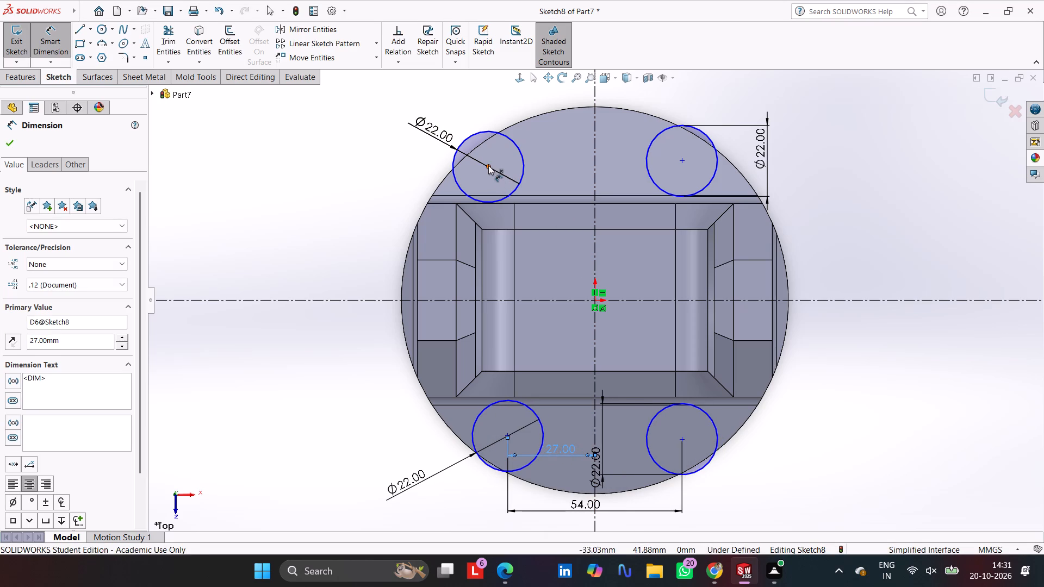
pyautogui.click(681, 161)
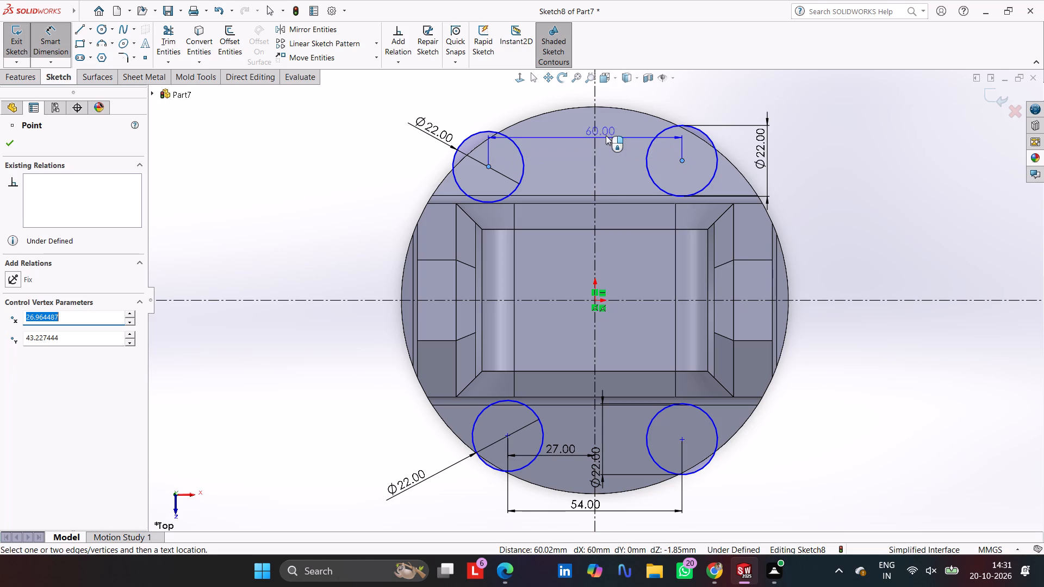
pyautogui.click(606, 135)
pyautogui.write('54')
pyautogui.press('Return')
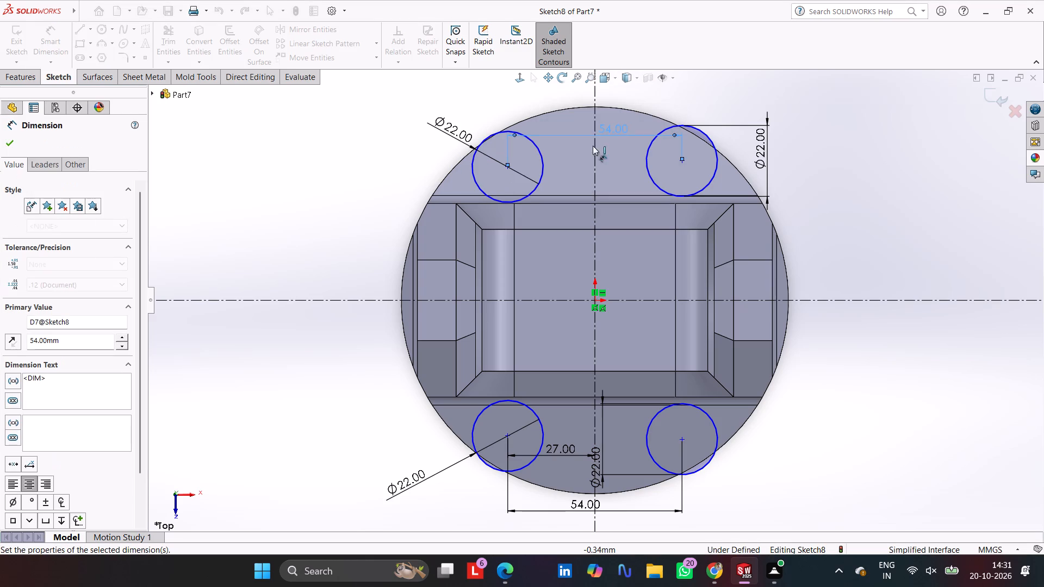
pyautogui.click(594, 161)
pyautogui.click(506, 166)
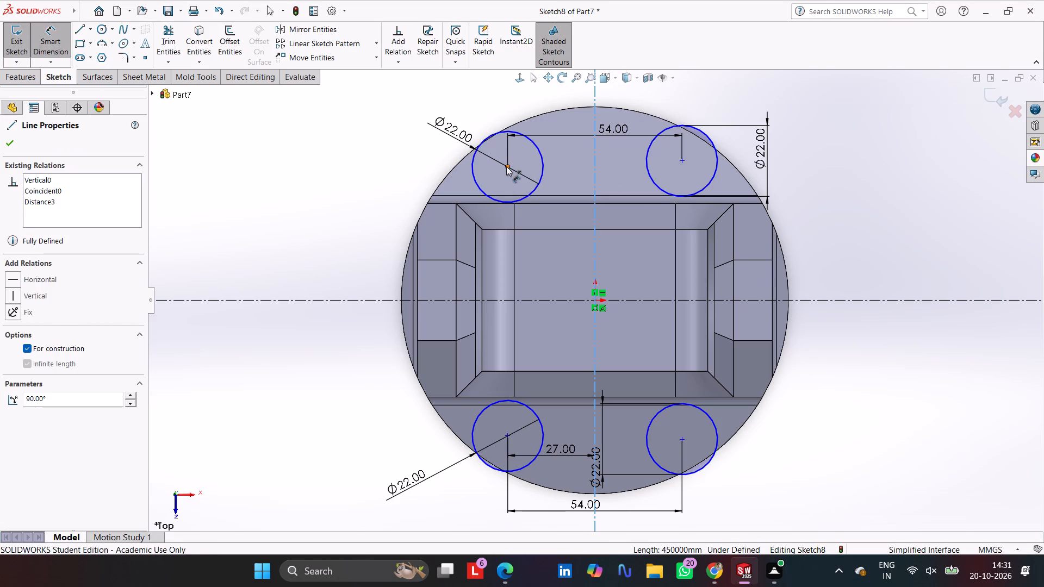
pyautogui.click(562, 161)
pyautogui.press('5')
pyautogui.press('4')
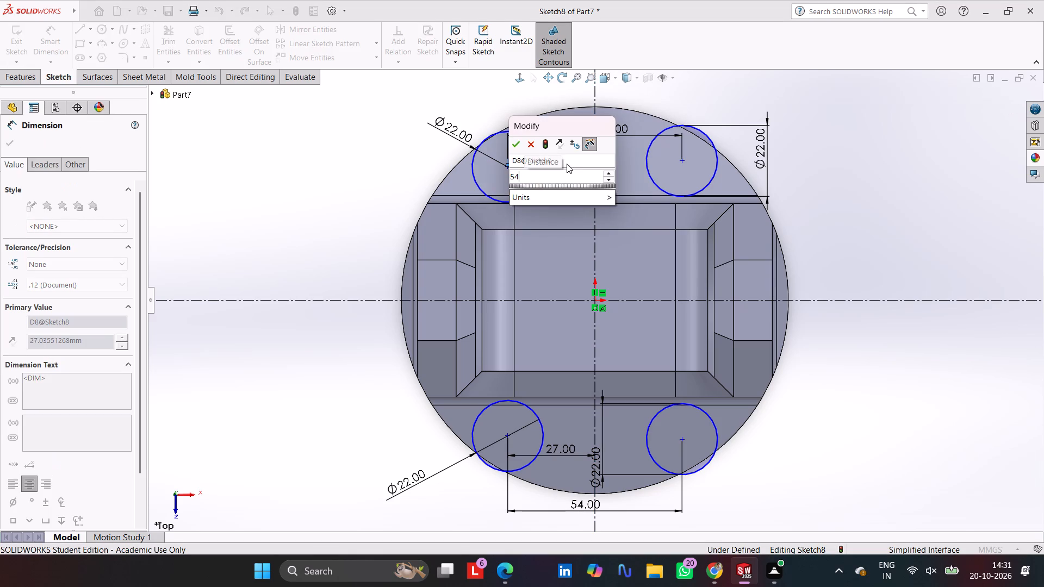
pyautogui.press('/')
pyautogui.press('2')
pyautogui.press('Return')
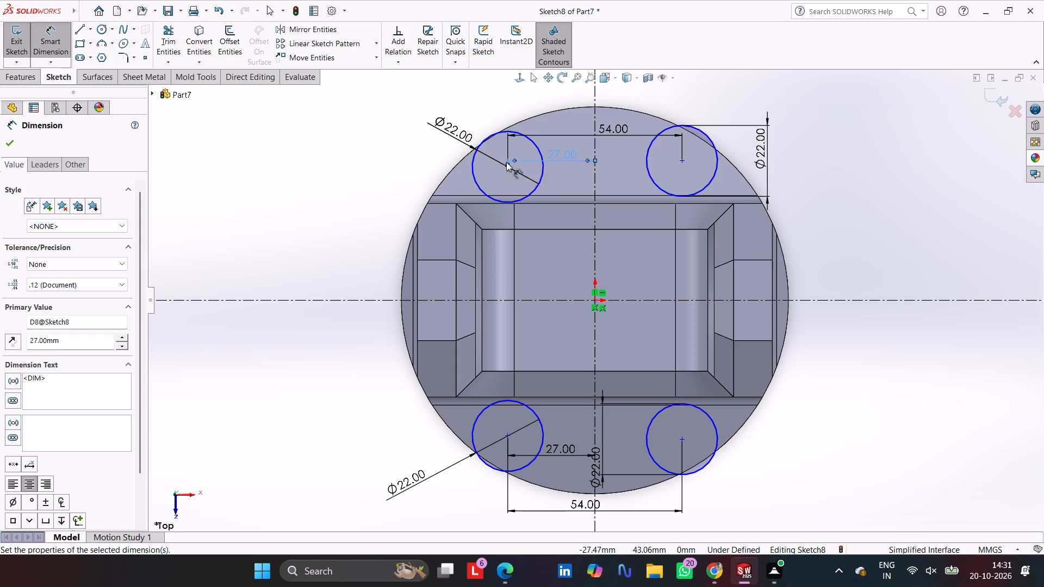
# Space the two left circle centres 86 mm apart vertically, with the upper one 86/2 (43 mm) from the horizontal construction line.
pyautogui.click(507, 168)
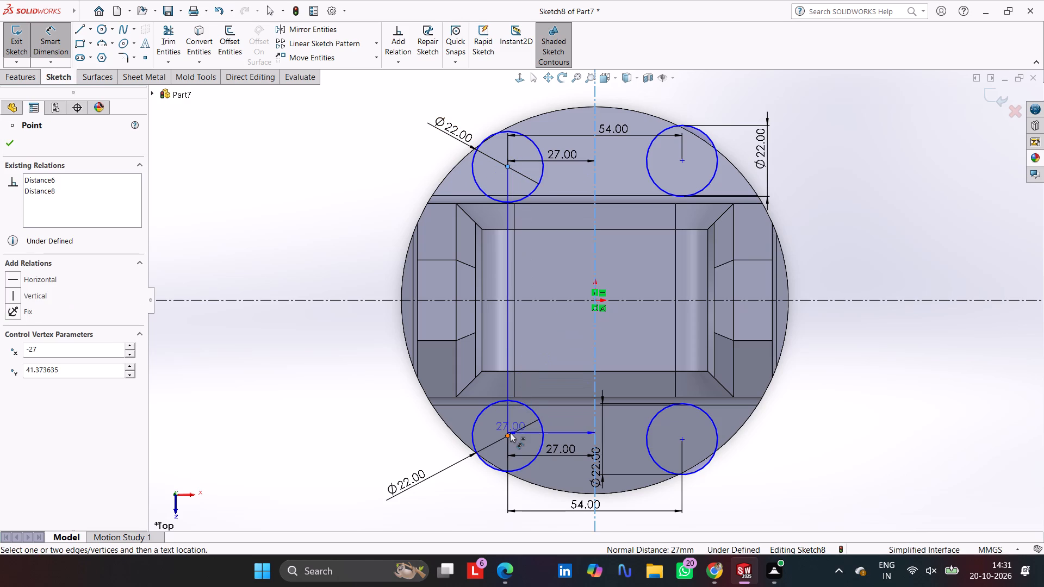
pyautogui.click(508, 433)
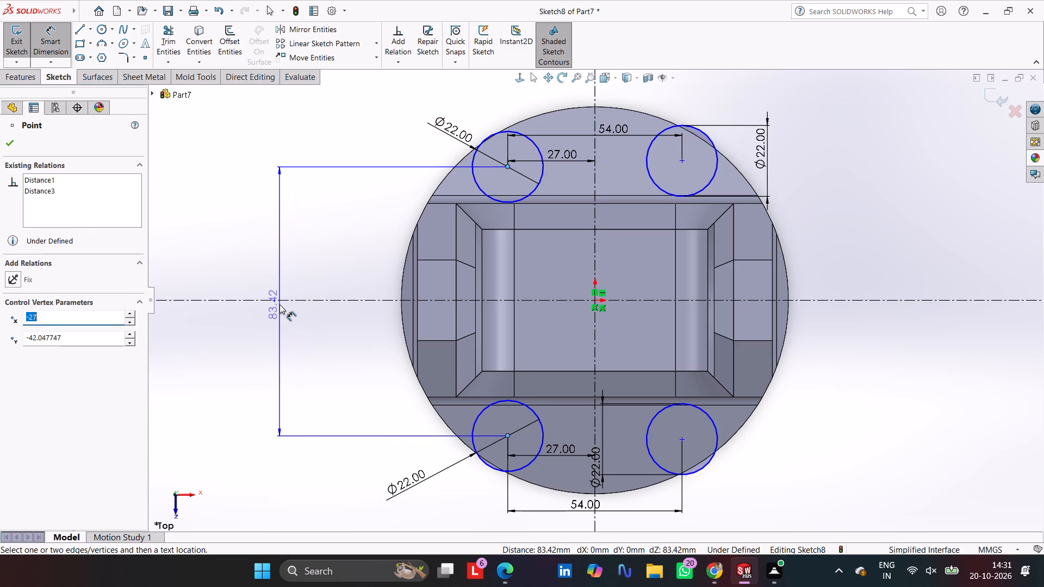
pyautogui.click(279, 304)
pyautogui.press('8')
pyautogui.press('6')
pyautogui.press('Return')
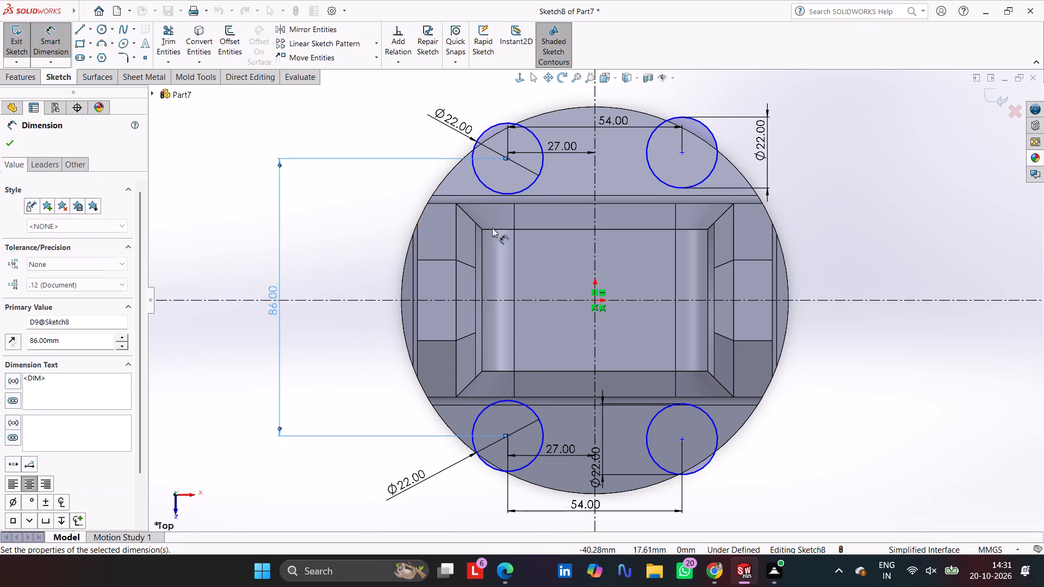
pyautogui.click(509, 160)
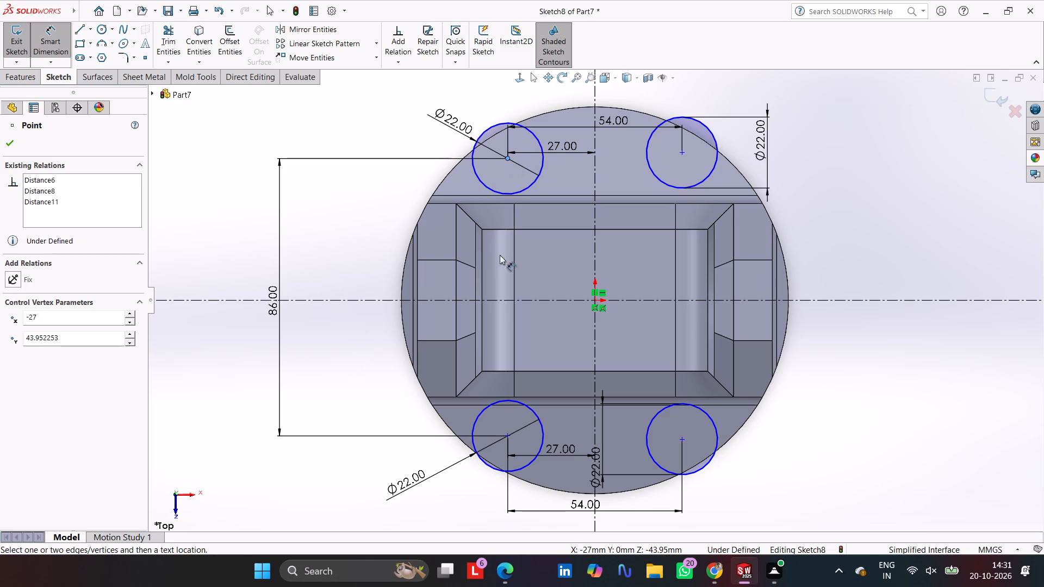
pyautogui.click(501, 301)
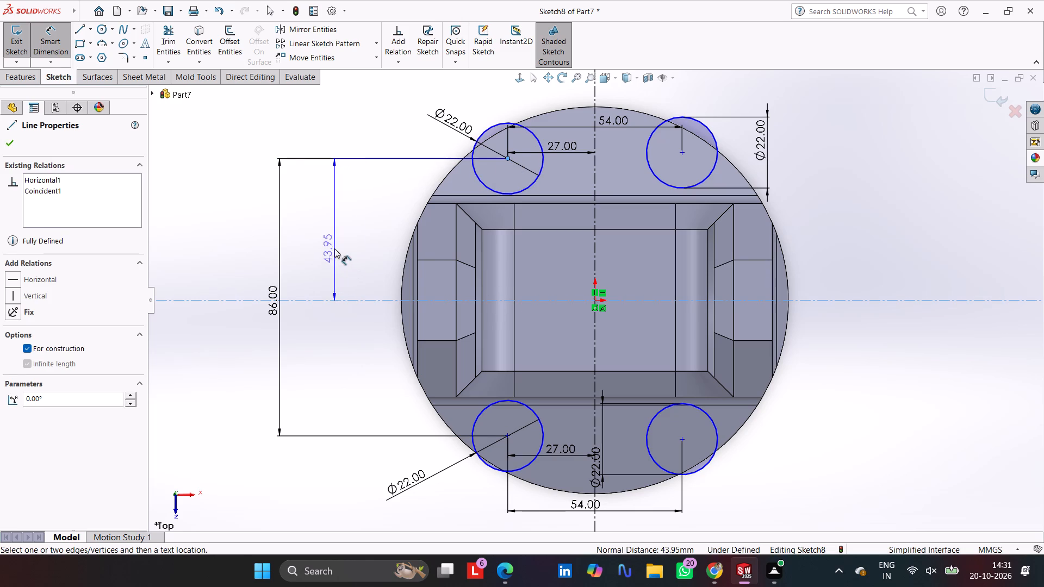
pyautogui.click(334, 248)
pyautogui.press('9')
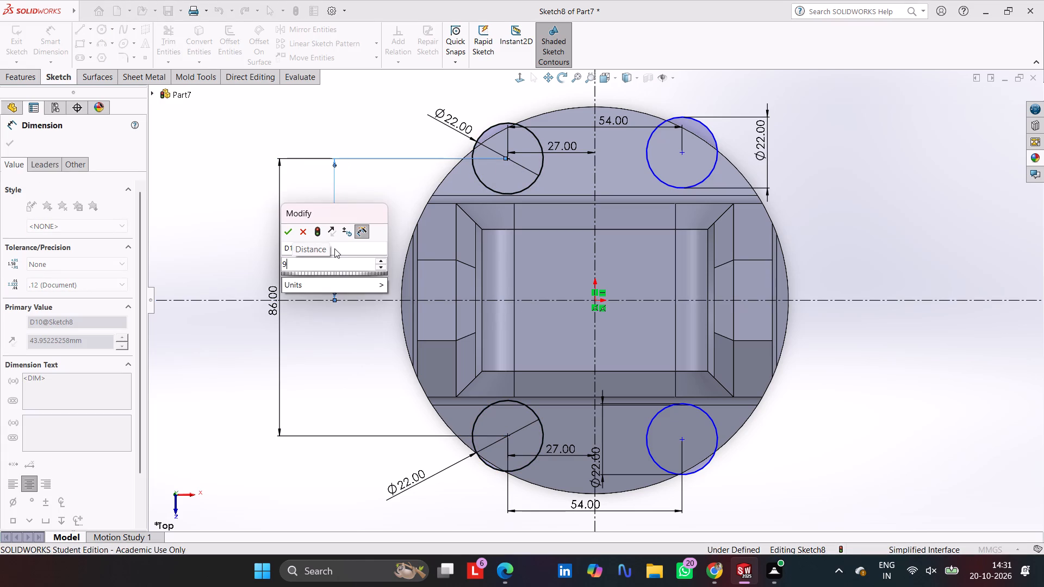
pyautogui.press('BackSpace')
pyautogui.write('86')
pyautogui.write('/2')
pyautogui.press('Return')
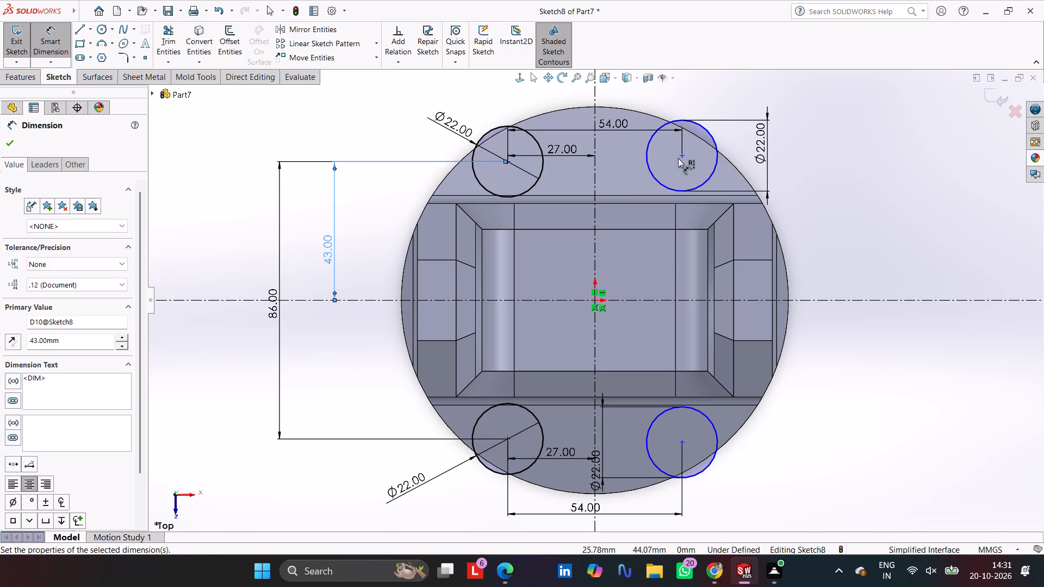
# Space the two right circle centres 86 mm apart vertically, with the upper one 86/2 (43 mm) from the horizontal construction line.
pyautogui.click(684, 158)
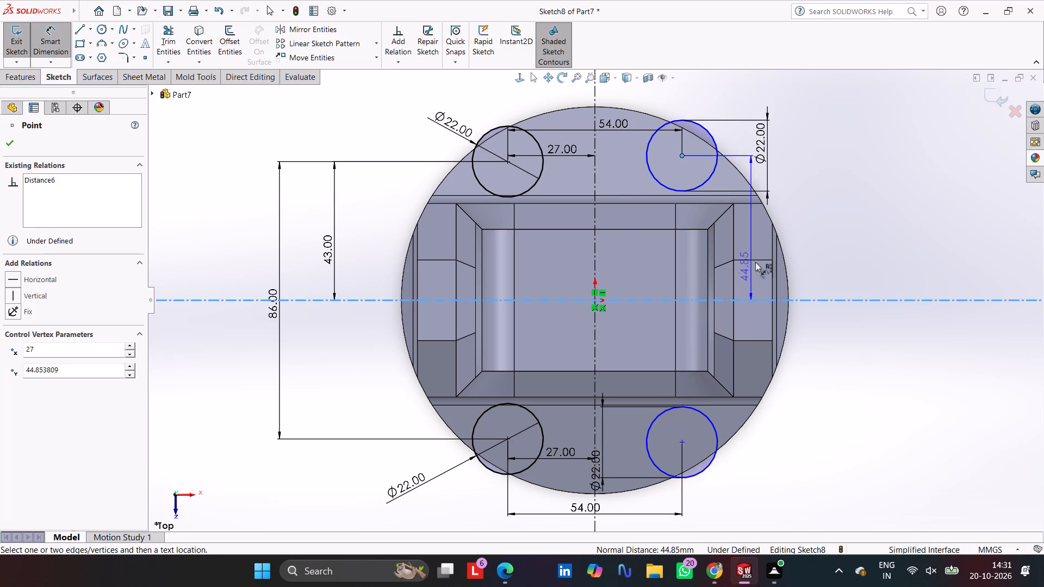
pyautogui.click(810, 237)
pyautogui.press('8')
pyautogui.press('6')
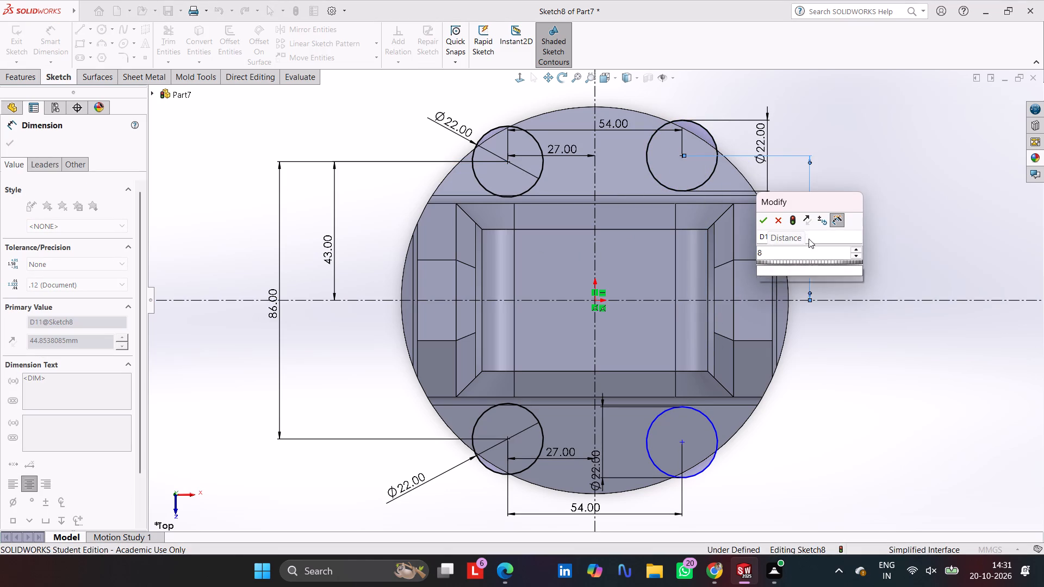
pyautogui.press('/')
pyautogui.press('2')
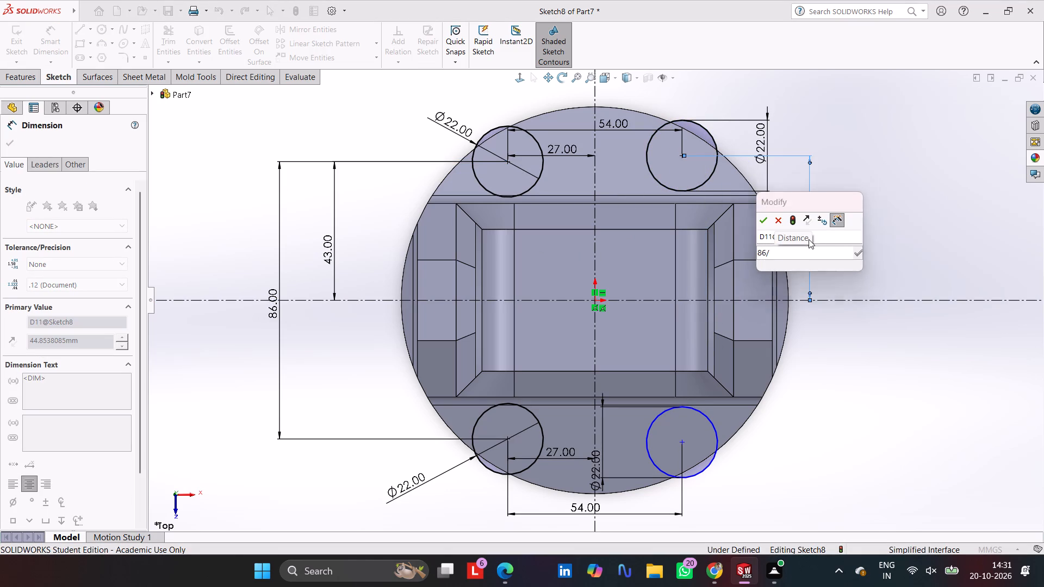
pyautogui.press('Return')
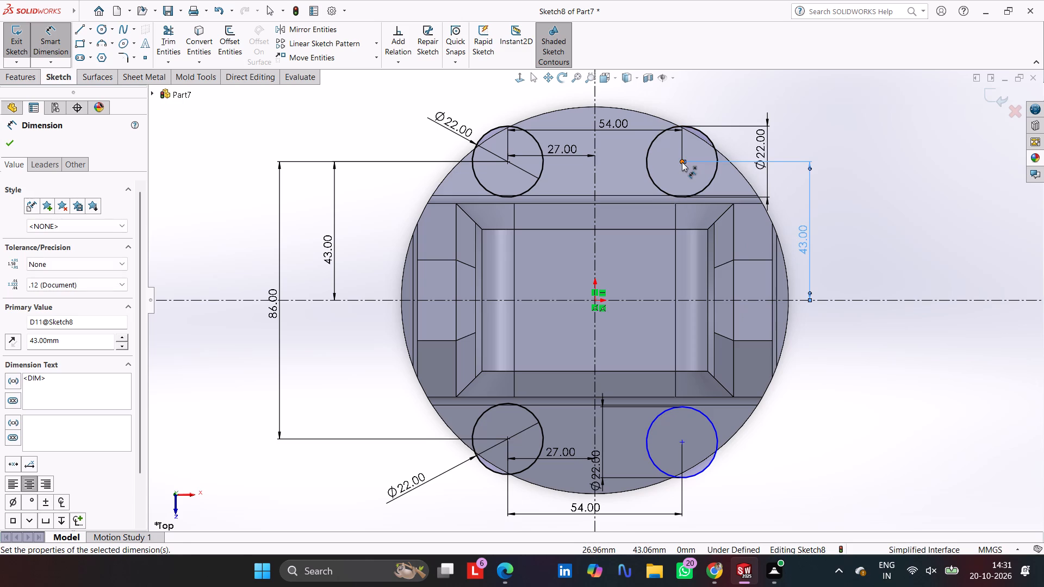
pyautogui.click(682, 162)
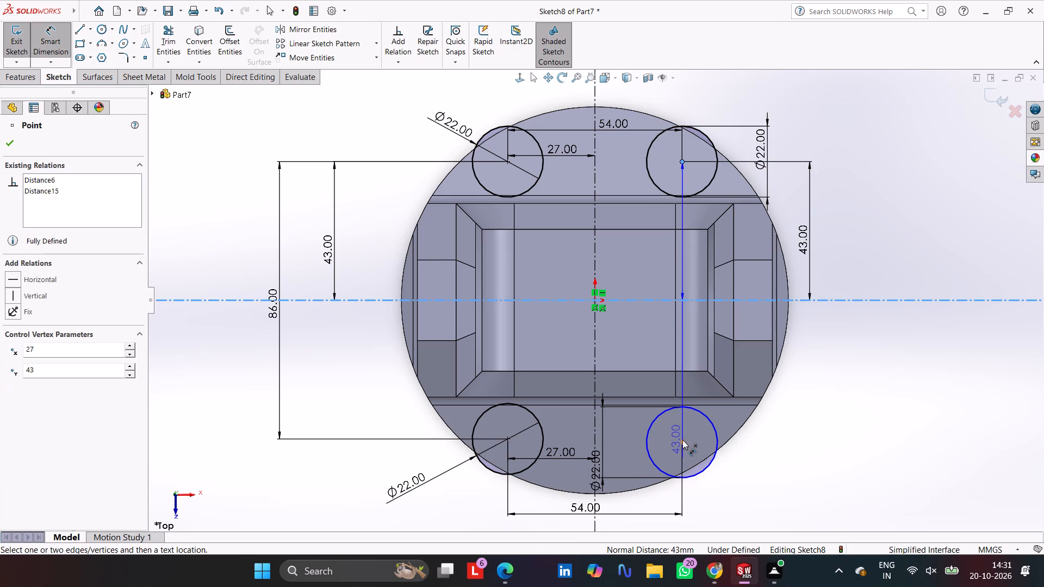
pyautogui.click(682, 440)
pyautogui.click(817, 379)
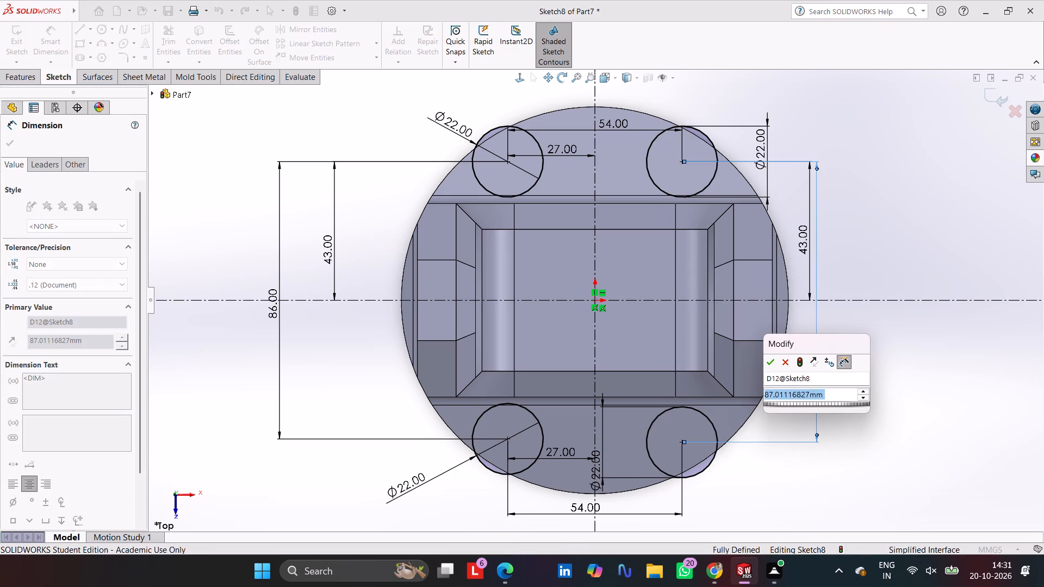
pyautogui.write('86')
pyautogui.press('Return')
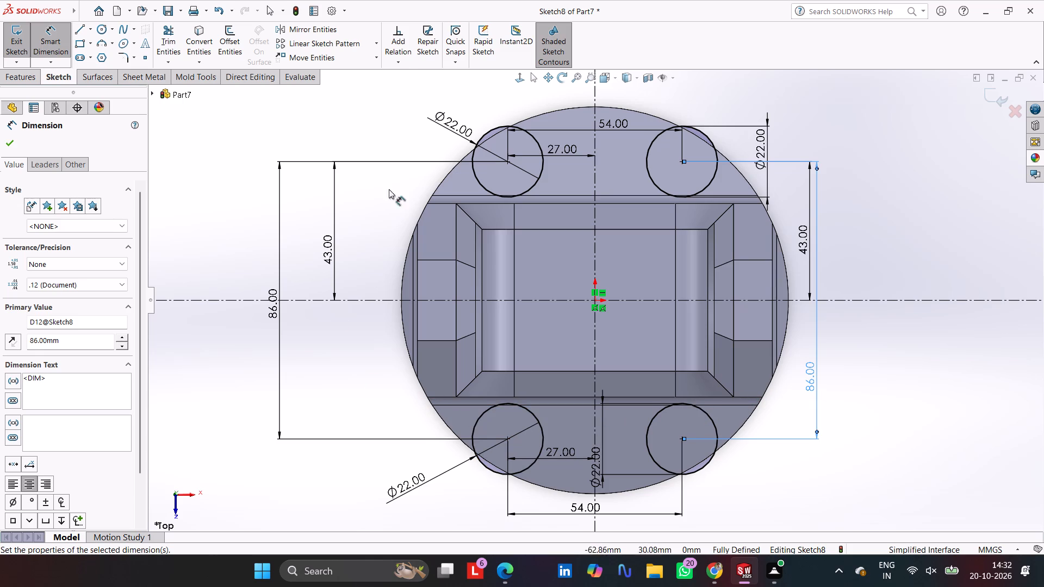
pyautogui.click(10, 146)
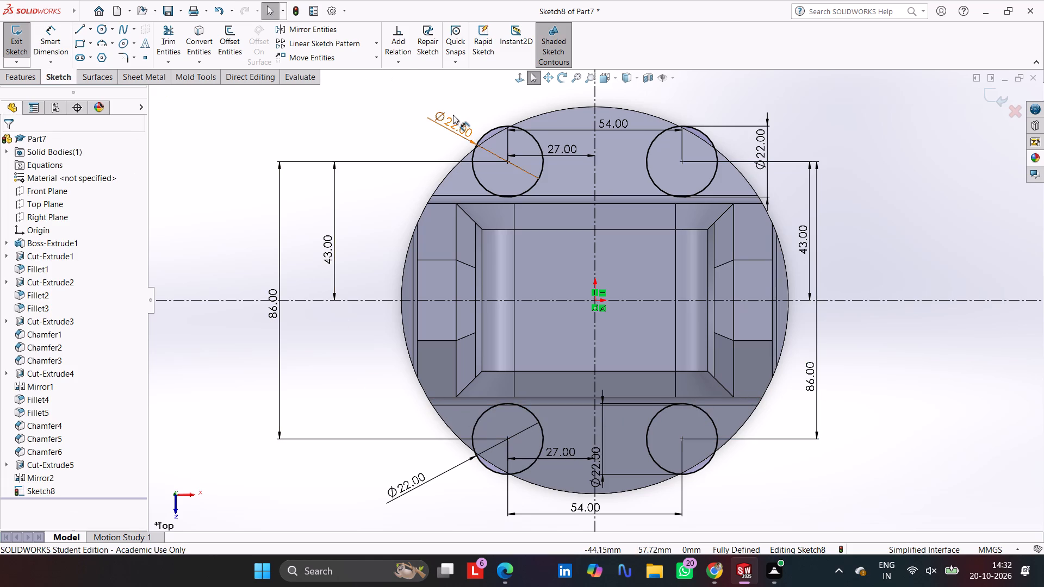
# Change the diameter of all four sketch circles to 14.5 mm.
pyautogui.doubleClick(453, 116)
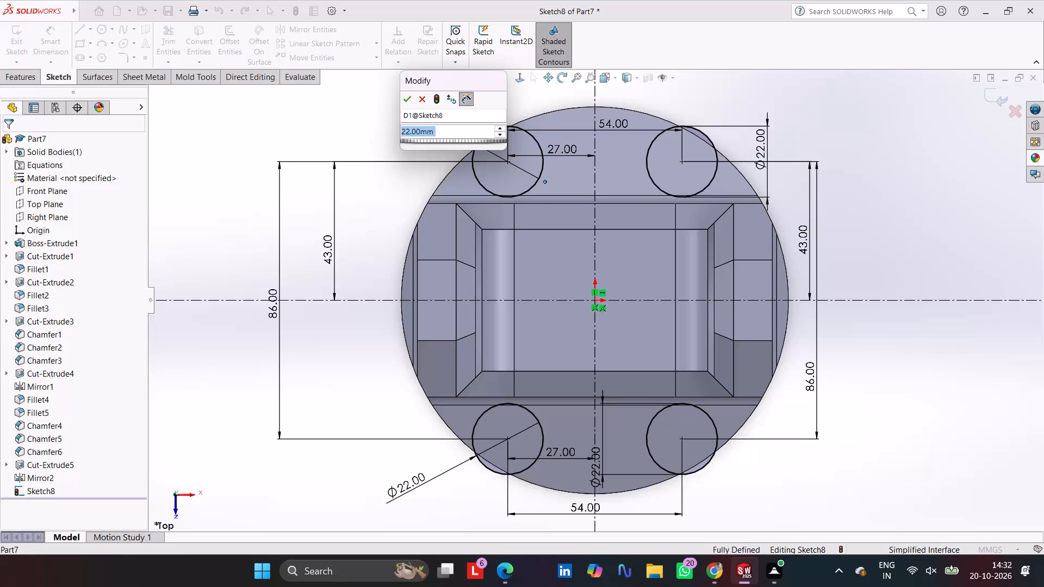
pyautogui.write('14.5')
pyautogui.press('Return')
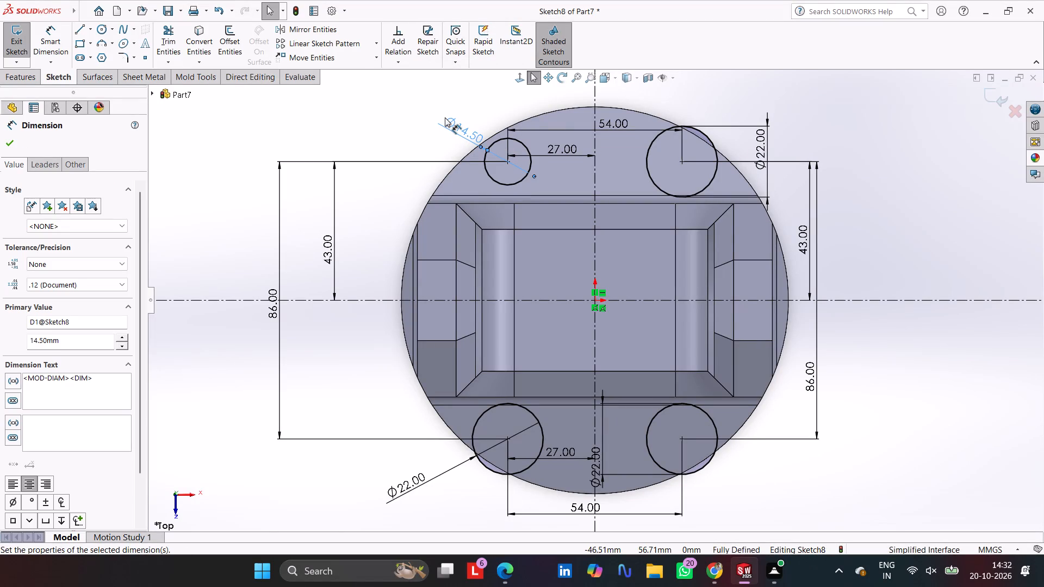
pyautogui.doubleClick(761, 142)
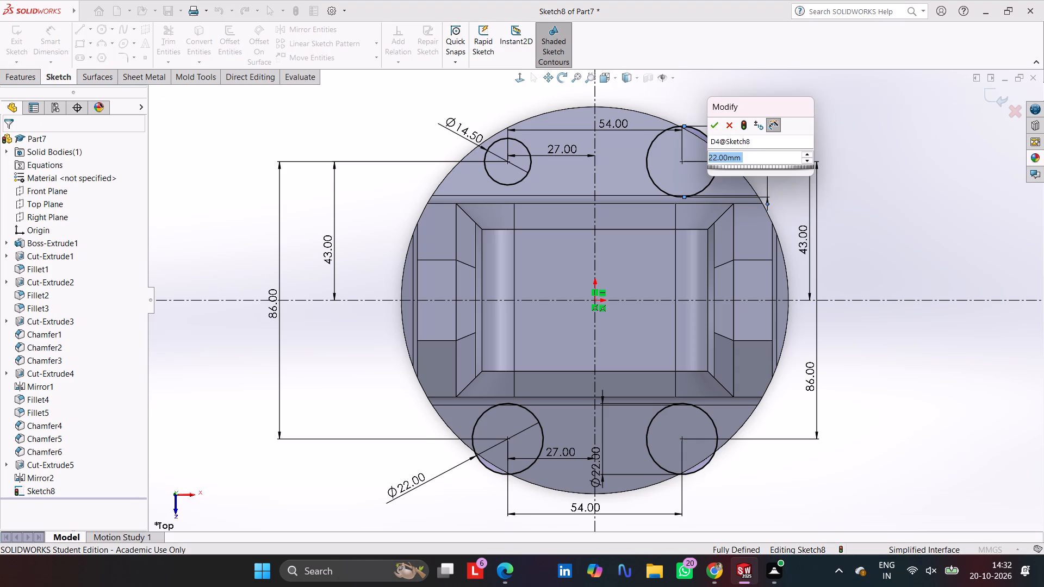
pyautogui.press('1')
pyautogui.write('4.5')
pyautogui.press('Return')
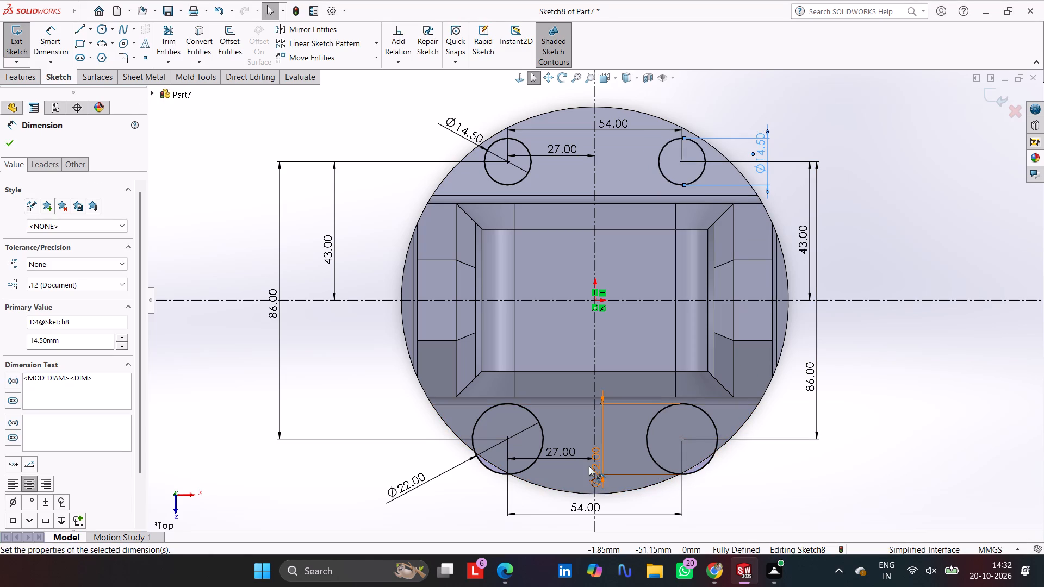
pyautogui.doubleClick(598, 470)
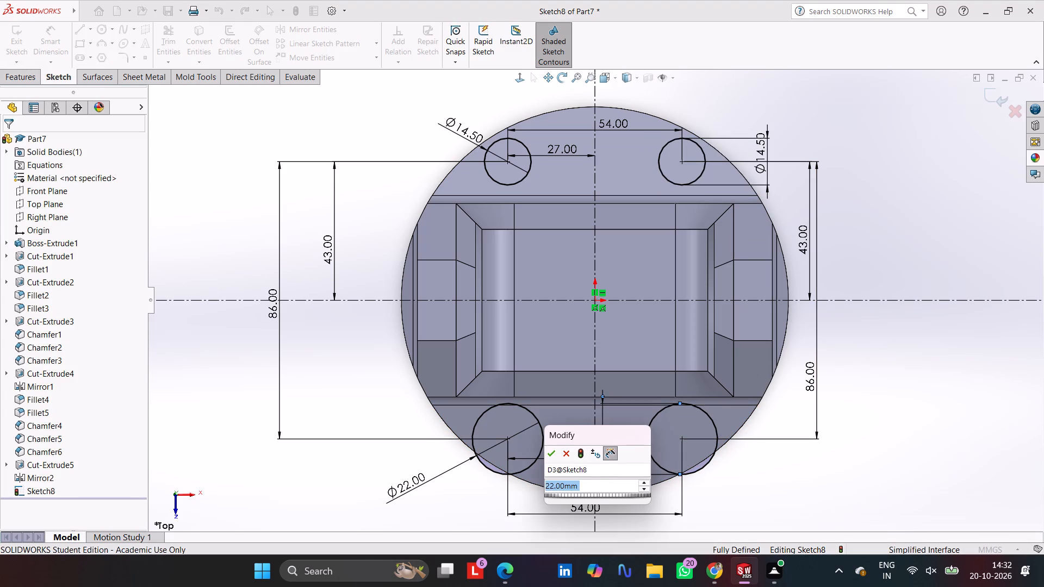
pyautogui.write('14.5')
pyautogui.press('Return')
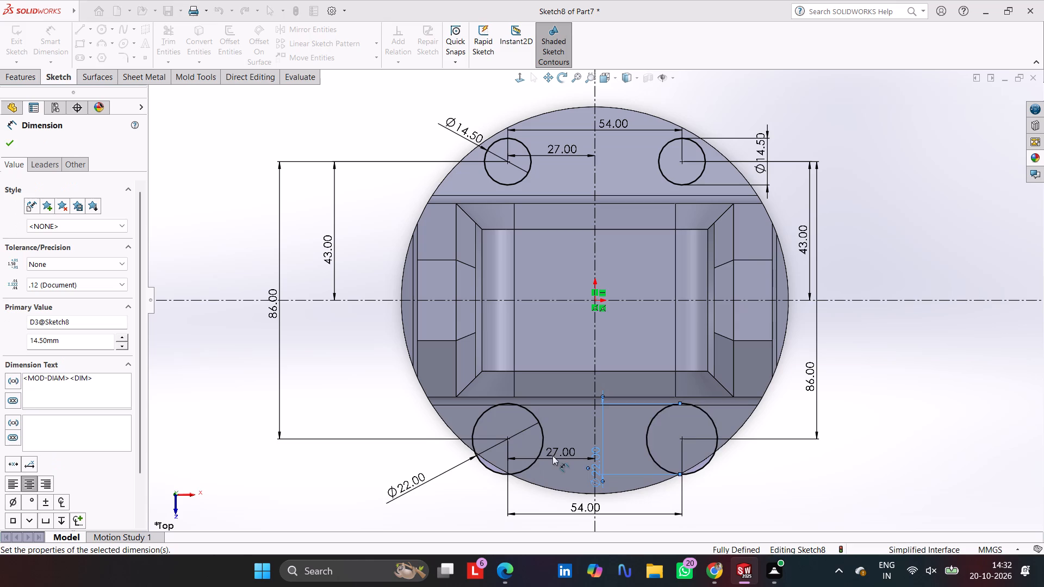
pyautogui.doubleClick(407, 484)
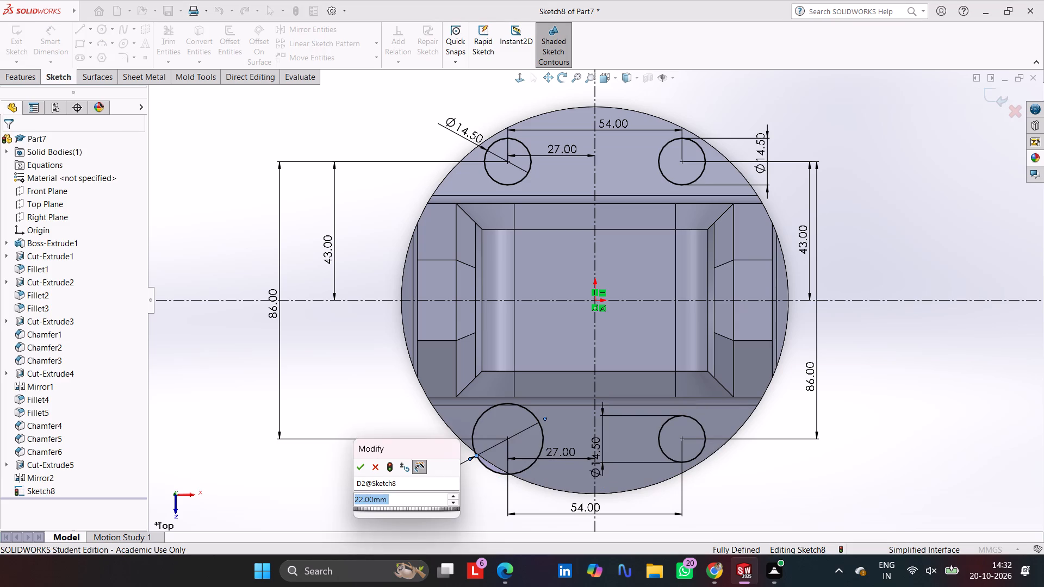
pyautogui.write('14.5')
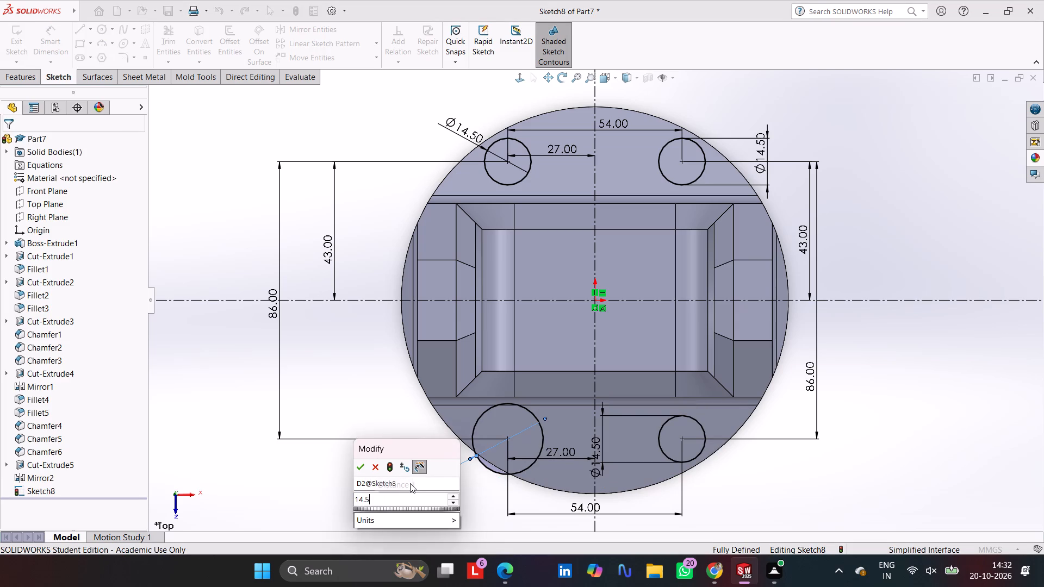
pyautogui.press('Return')
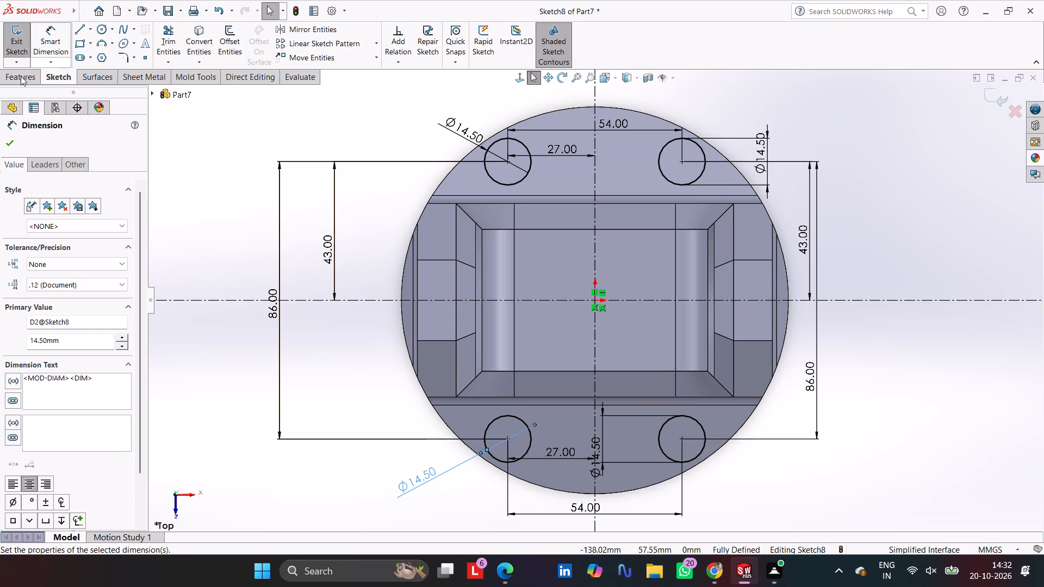
# Cut-extrude the four circles Through All to make the holes in the round base.
pyautogui.click(21, 76)
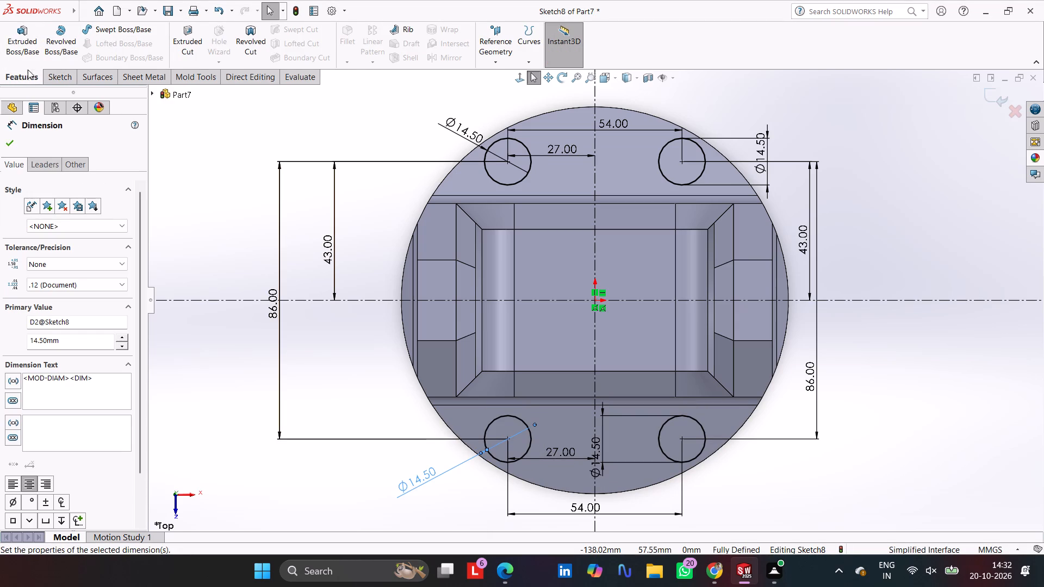
pyautogui.click(58, 73)
pyautogui.click(14, 81)
pyautogui.click(202, 30)
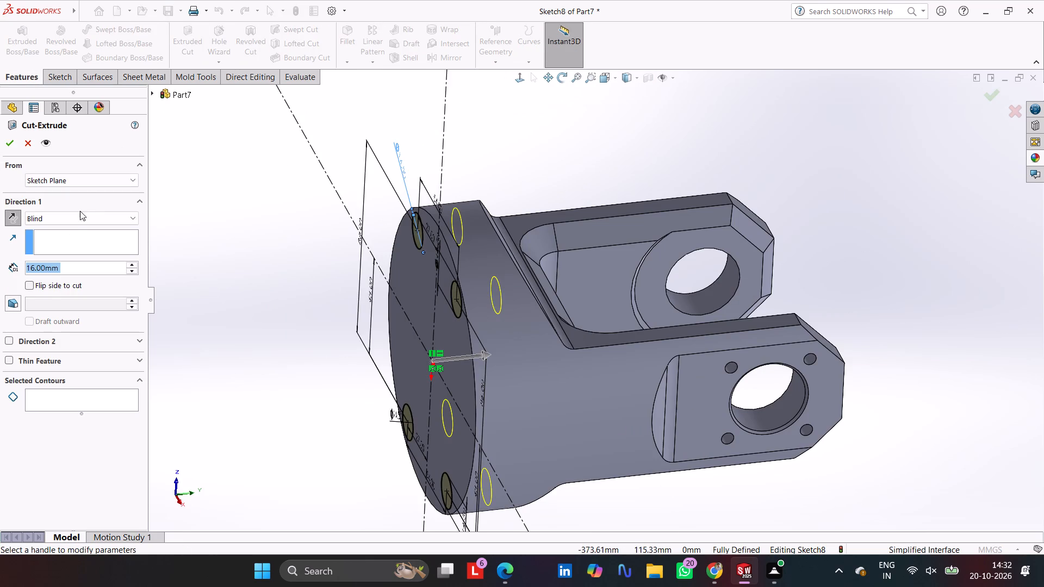
pyautogui.click(75, 215)
pyautogui.click(61, 243)
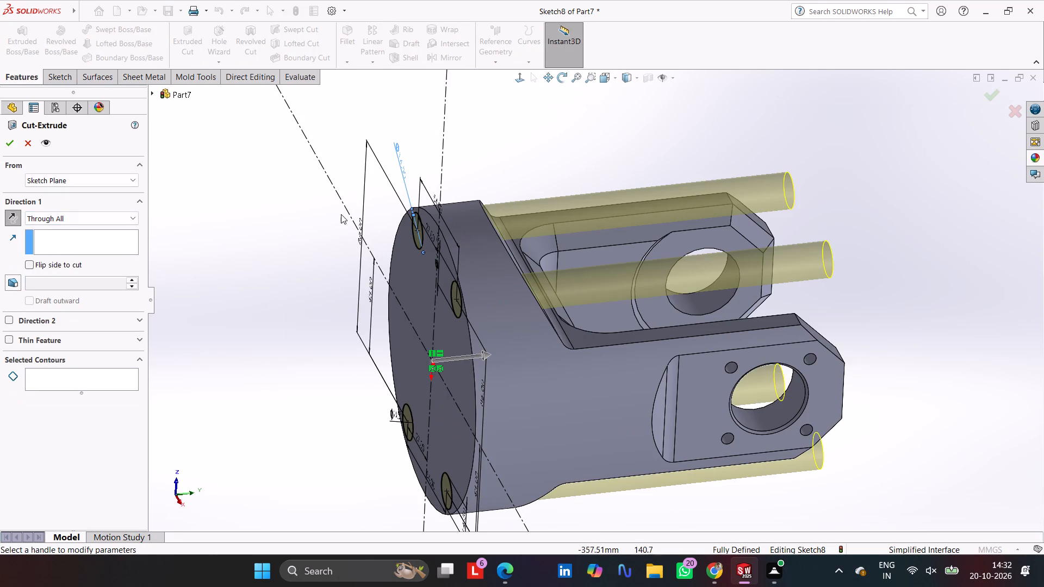
pyautogui.moveTo(936, 60); pyautogui.dragTo(841, 163, button='middle')
pyautogui.moveTo(849, 149); pyautogui.dragTo(736, 274, button='middle')
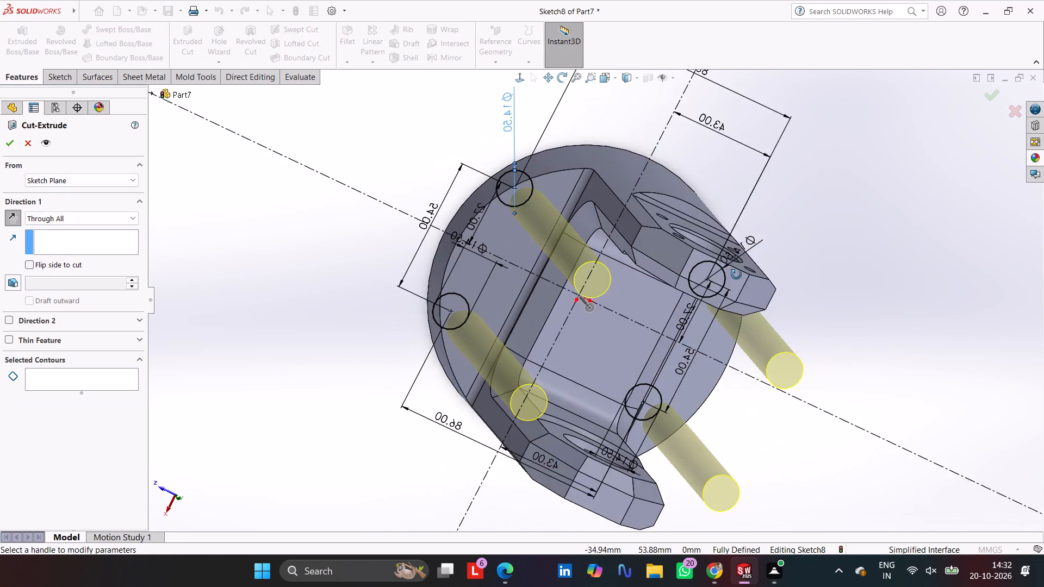
pyautogui.moveTo(736, 274); pyautogui.dragTo(734, 261, button='middle')
pyautogui.press('Return')
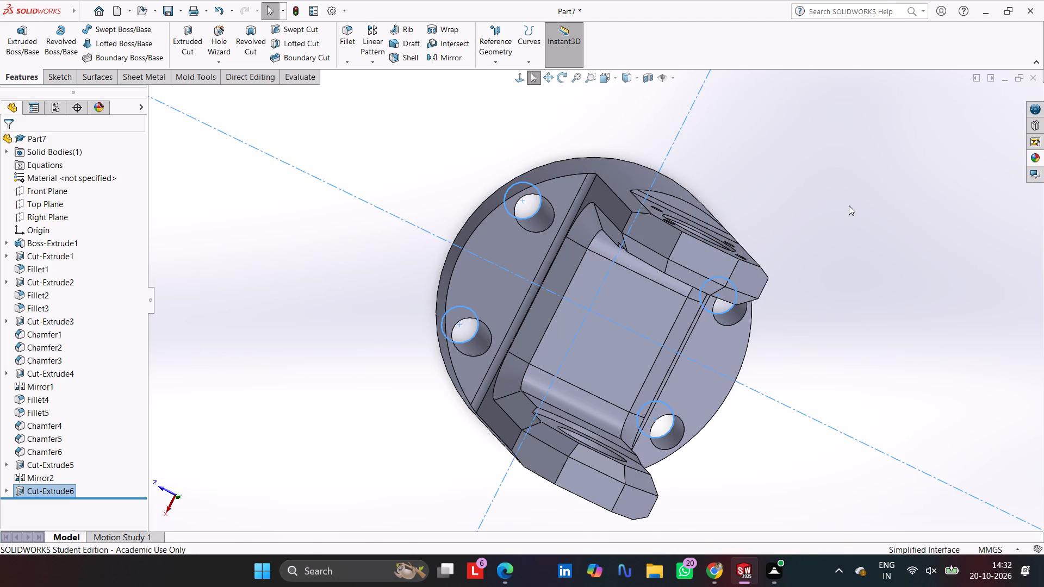
pyautogui.press('Return')
pyautogui.click(838, 192)
pyautogui.press('Escape')
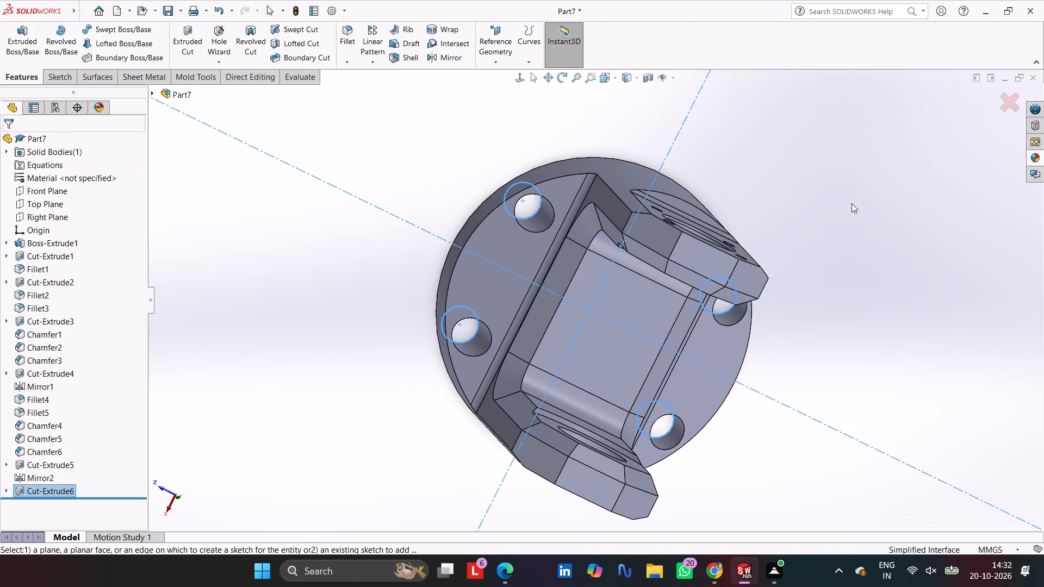
pyautogui.moveTo(850, 209); pyautogui.dragTo(843, 140, button='middle')
pyautogui.press('Escape')
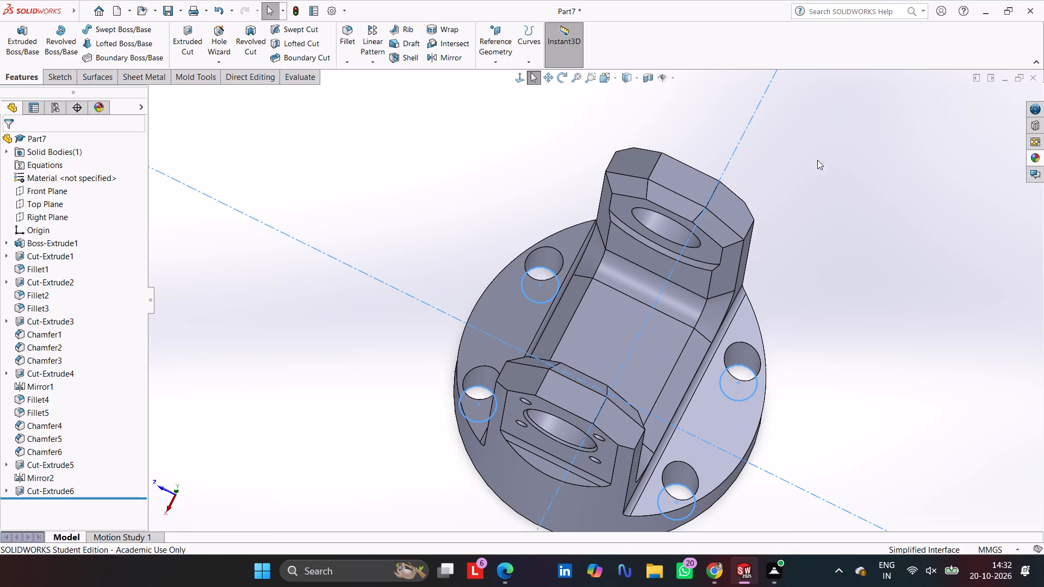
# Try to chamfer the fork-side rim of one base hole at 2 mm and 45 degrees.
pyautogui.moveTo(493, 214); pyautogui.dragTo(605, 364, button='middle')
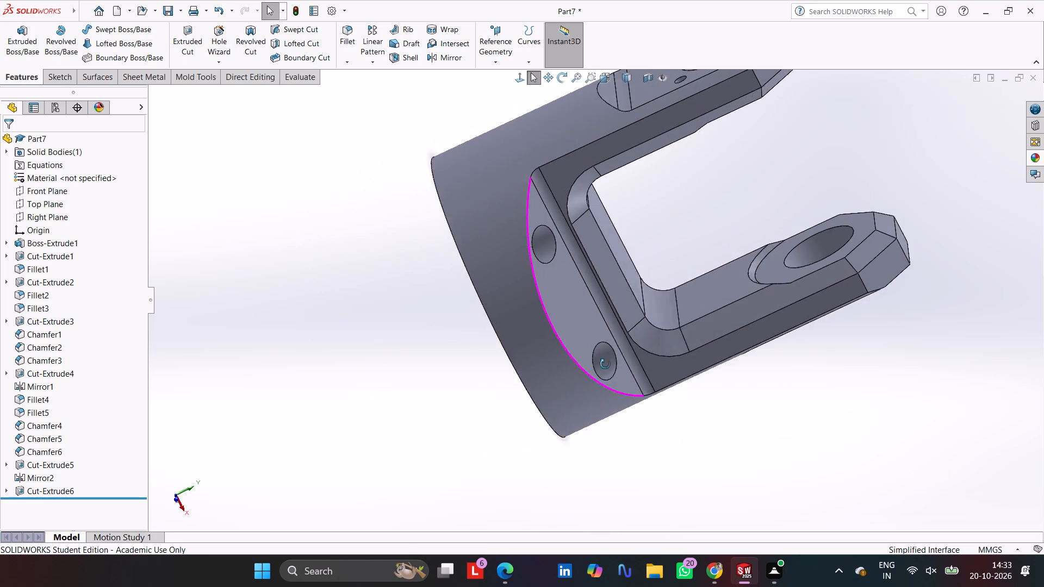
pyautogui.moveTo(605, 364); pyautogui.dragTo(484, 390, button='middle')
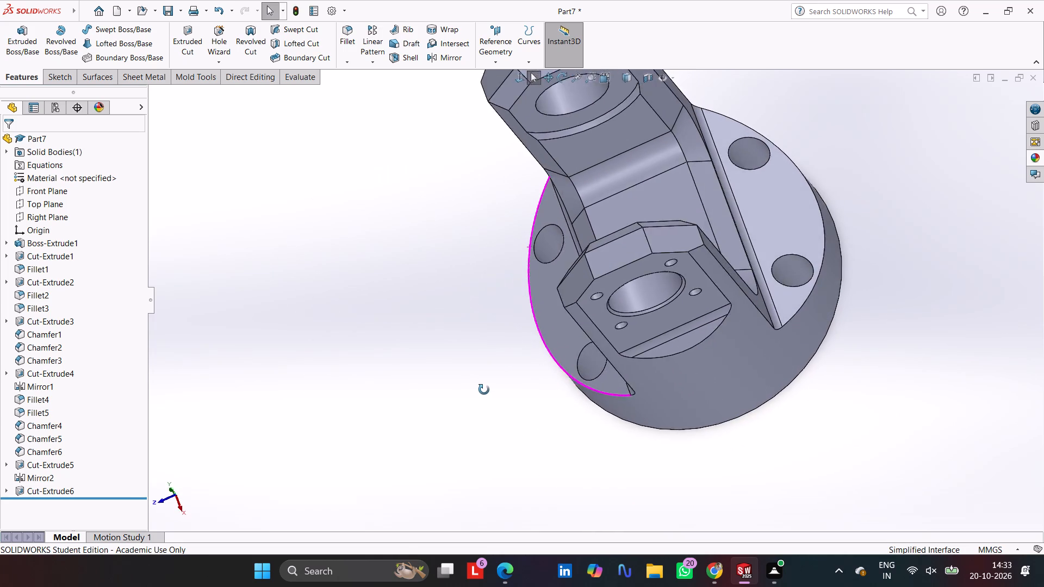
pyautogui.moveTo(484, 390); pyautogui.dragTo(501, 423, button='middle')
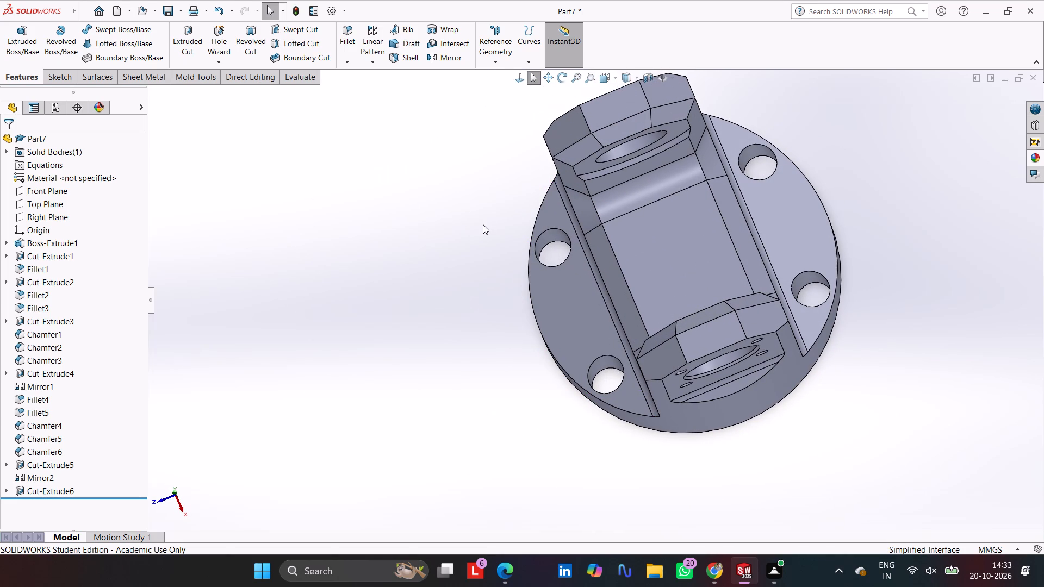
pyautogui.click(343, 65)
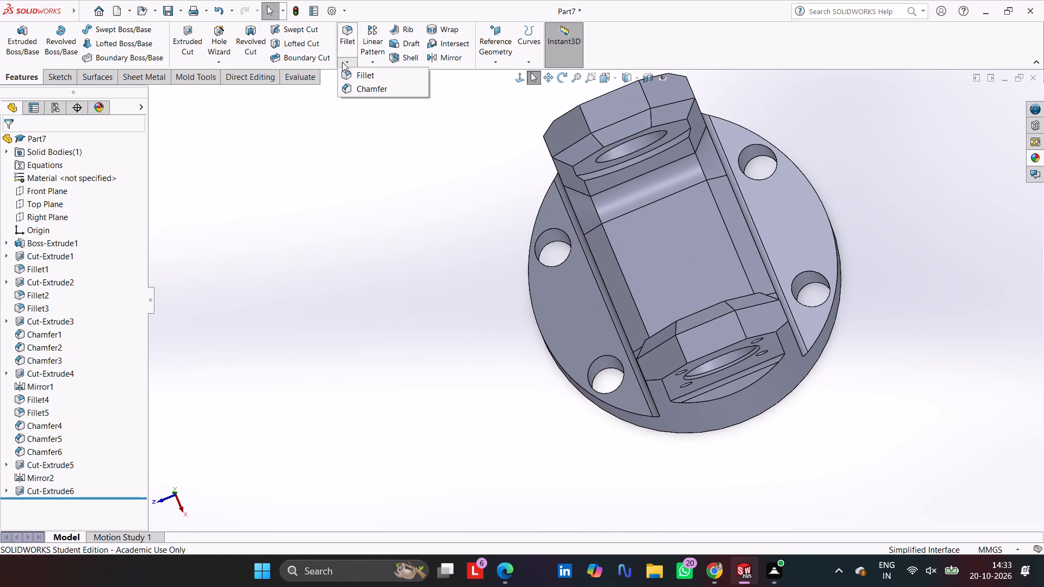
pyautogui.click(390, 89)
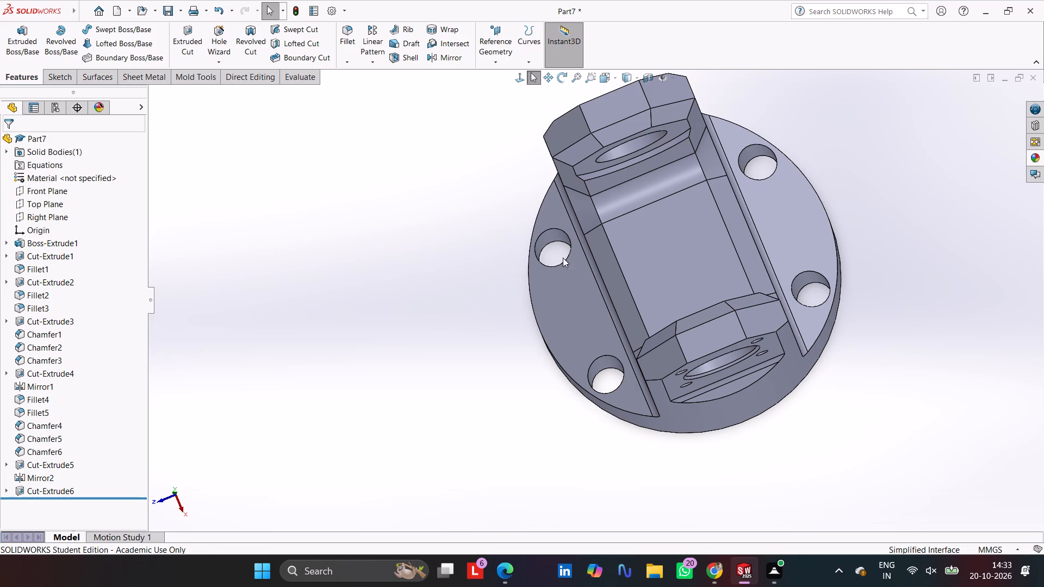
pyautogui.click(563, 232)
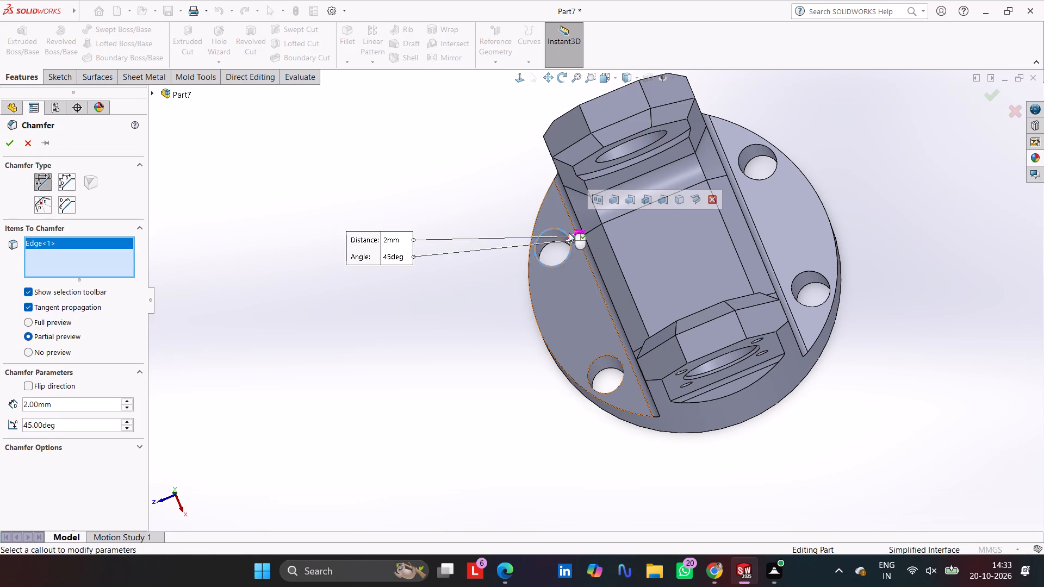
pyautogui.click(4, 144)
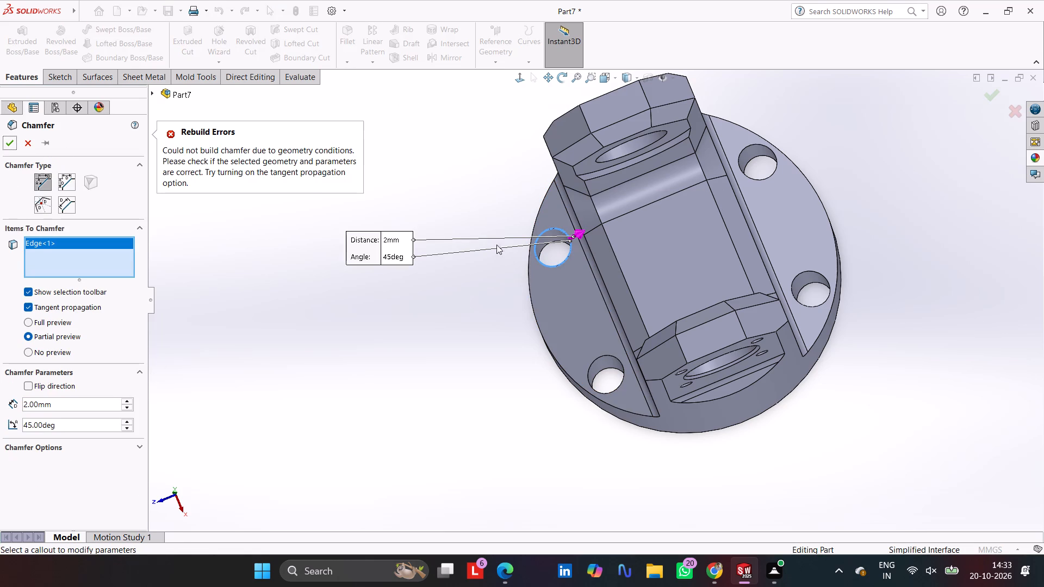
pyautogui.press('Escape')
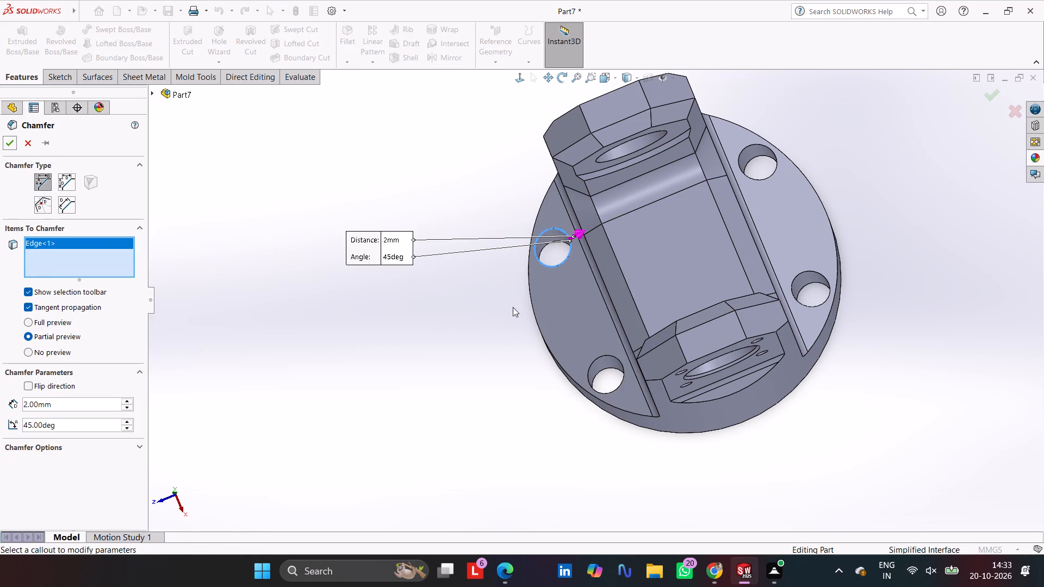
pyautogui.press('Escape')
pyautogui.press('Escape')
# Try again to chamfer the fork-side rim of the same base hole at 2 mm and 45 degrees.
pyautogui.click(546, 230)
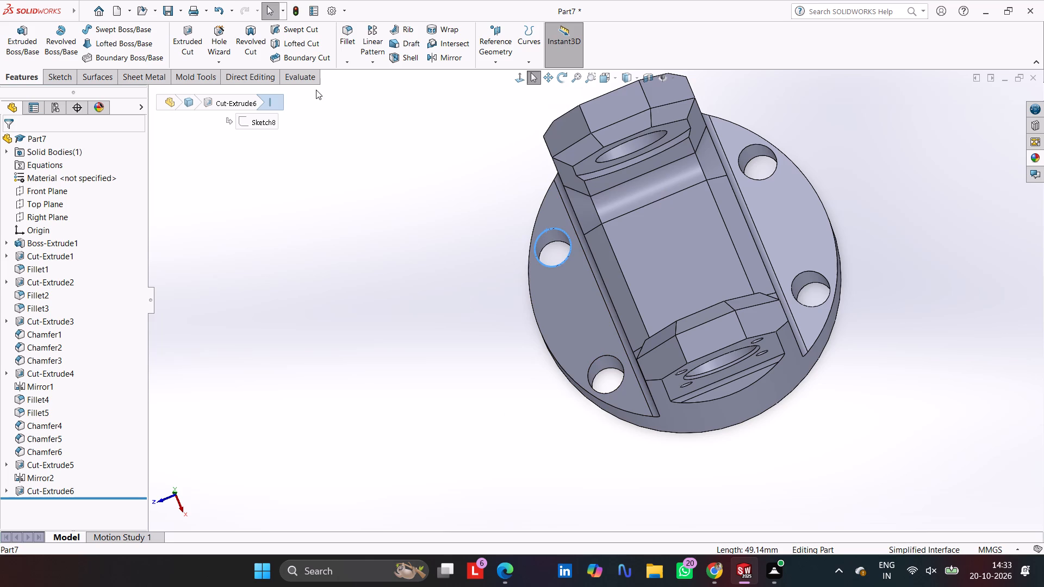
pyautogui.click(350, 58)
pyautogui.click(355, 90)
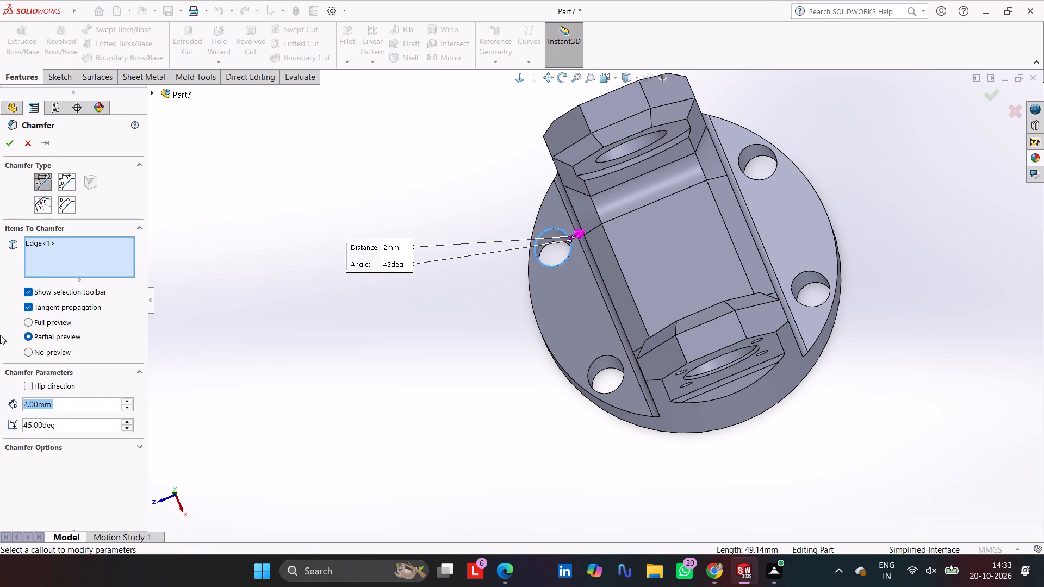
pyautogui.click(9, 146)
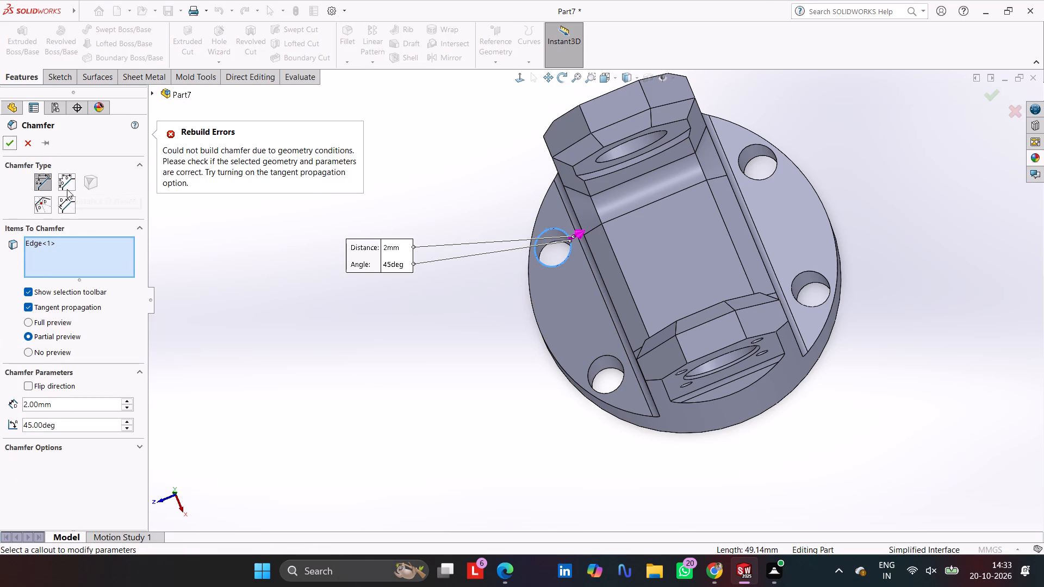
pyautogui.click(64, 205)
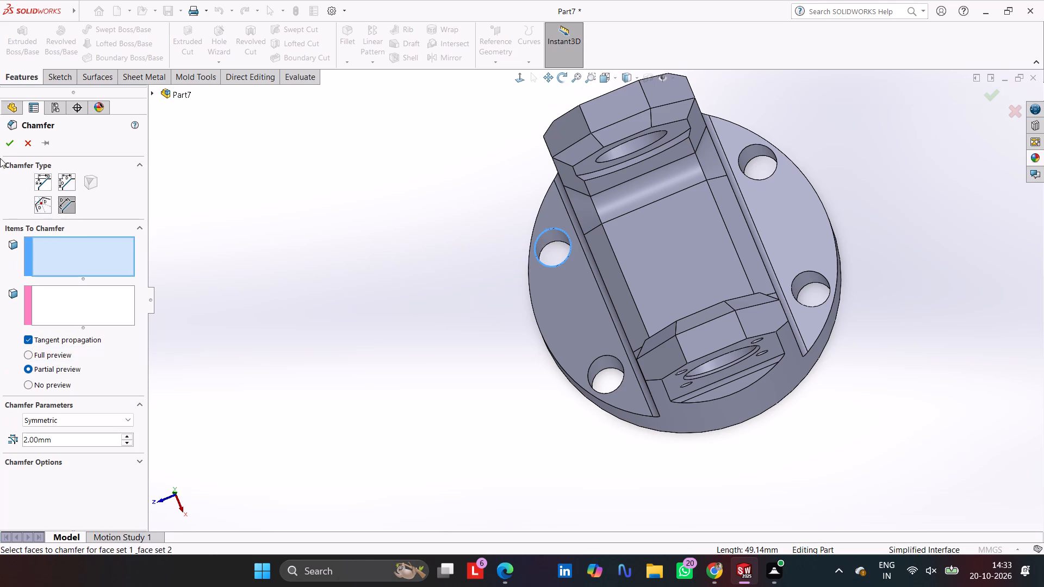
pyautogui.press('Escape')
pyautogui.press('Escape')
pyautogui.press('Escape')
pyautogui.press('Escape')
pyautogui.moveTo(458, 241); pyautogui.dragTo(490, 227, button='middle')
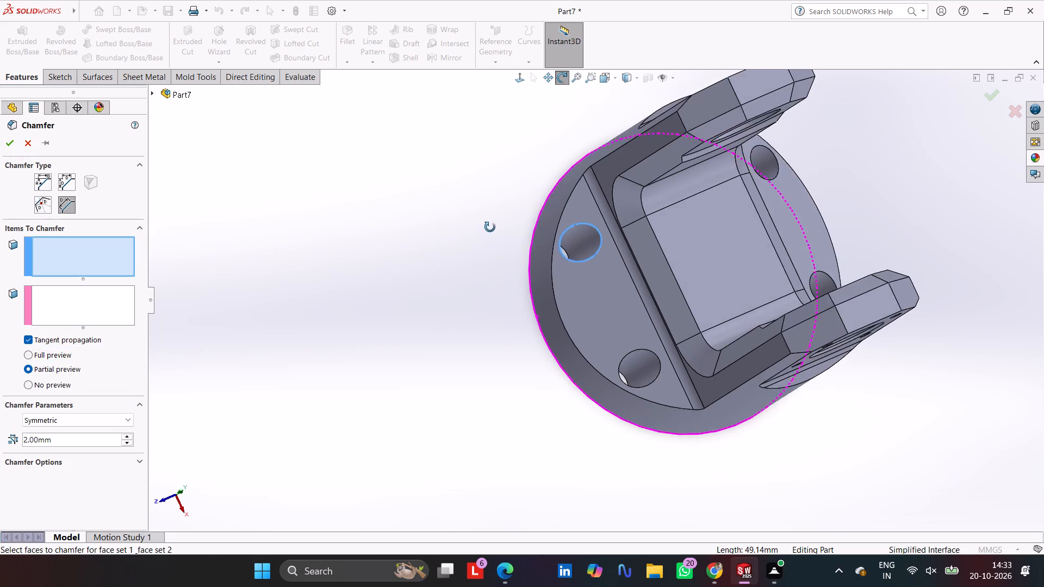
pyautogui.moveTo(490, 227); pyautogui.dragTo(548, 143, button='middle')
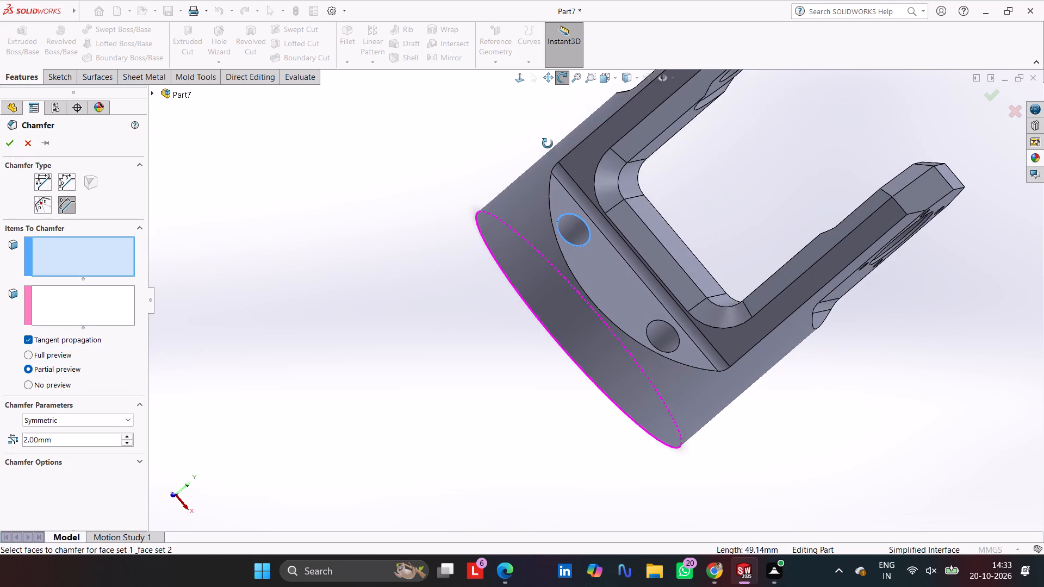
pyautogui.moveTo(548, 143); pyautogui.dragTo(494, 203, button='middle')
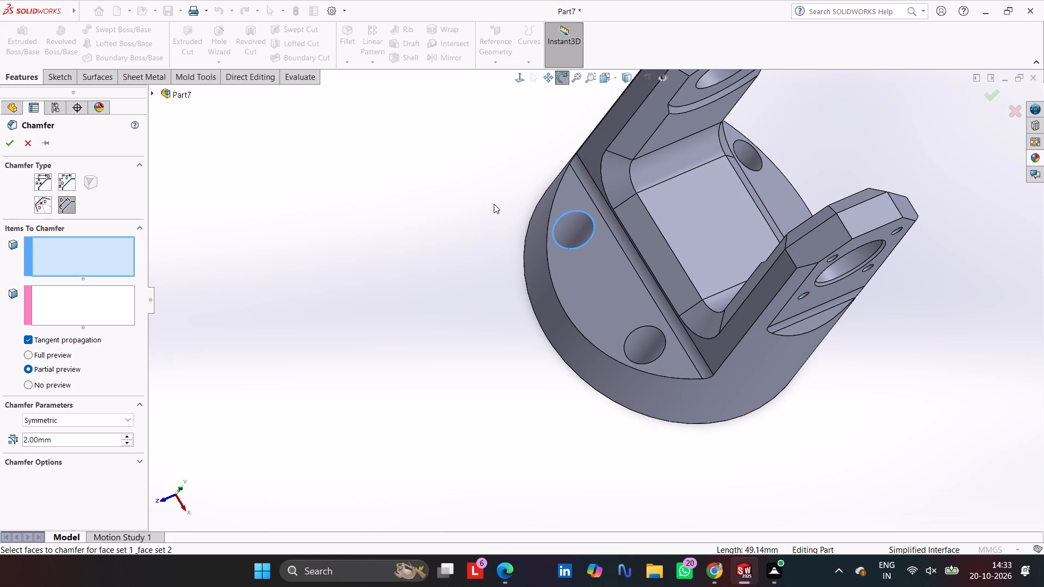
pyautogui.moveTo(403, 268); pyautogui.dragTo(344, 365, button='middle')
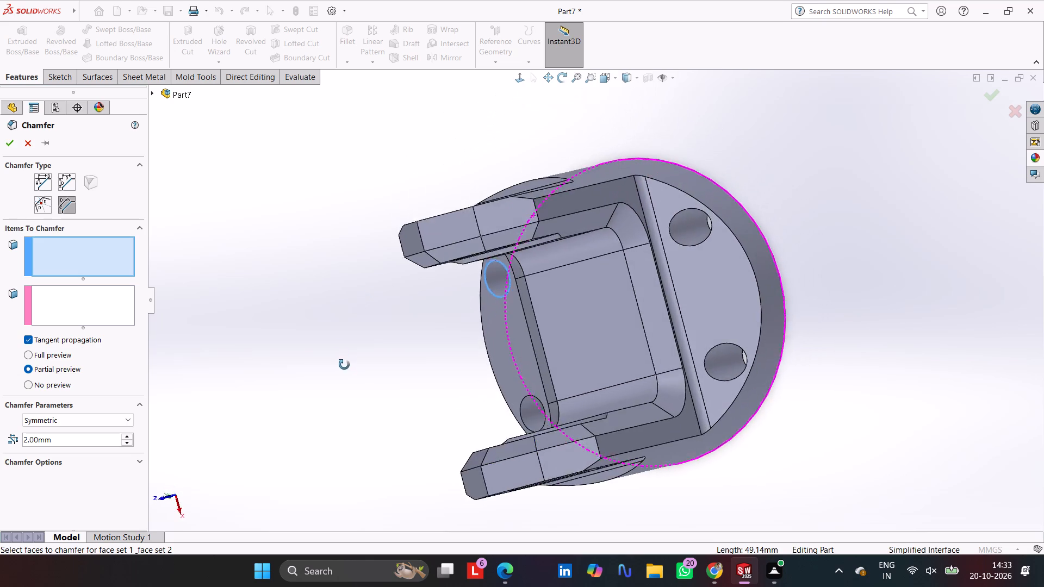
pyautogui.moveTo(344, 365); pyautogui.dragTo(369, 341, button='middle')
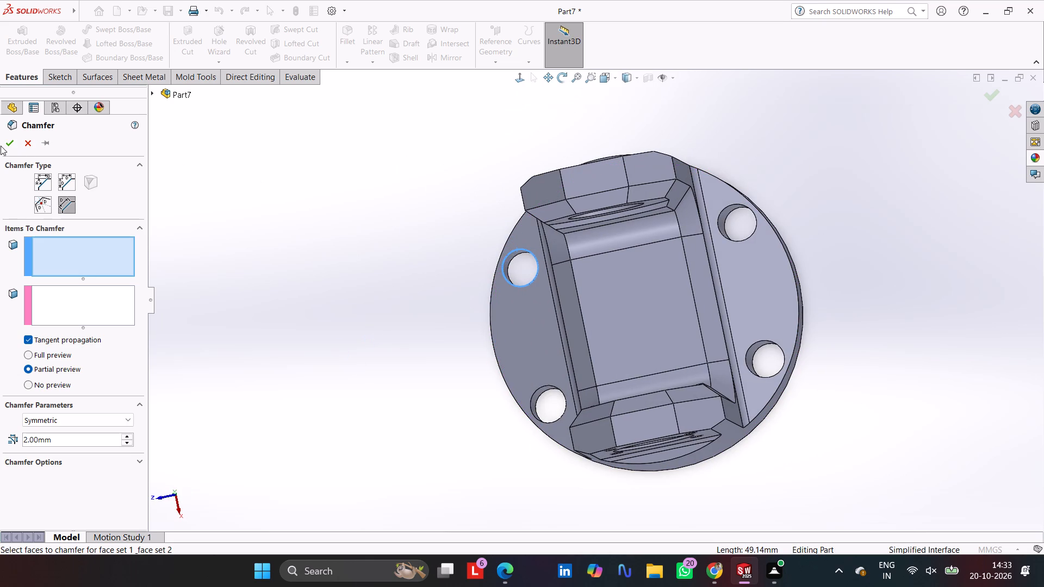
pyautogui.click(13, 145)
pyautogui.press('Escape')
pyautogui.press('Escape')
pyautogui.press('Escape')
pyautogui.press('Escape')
# On the Top Plane, sketch four circles concentric with the base holes, about 20, 22, 31 and 26 mm in diameter.
pyautogui.click(54, 73)
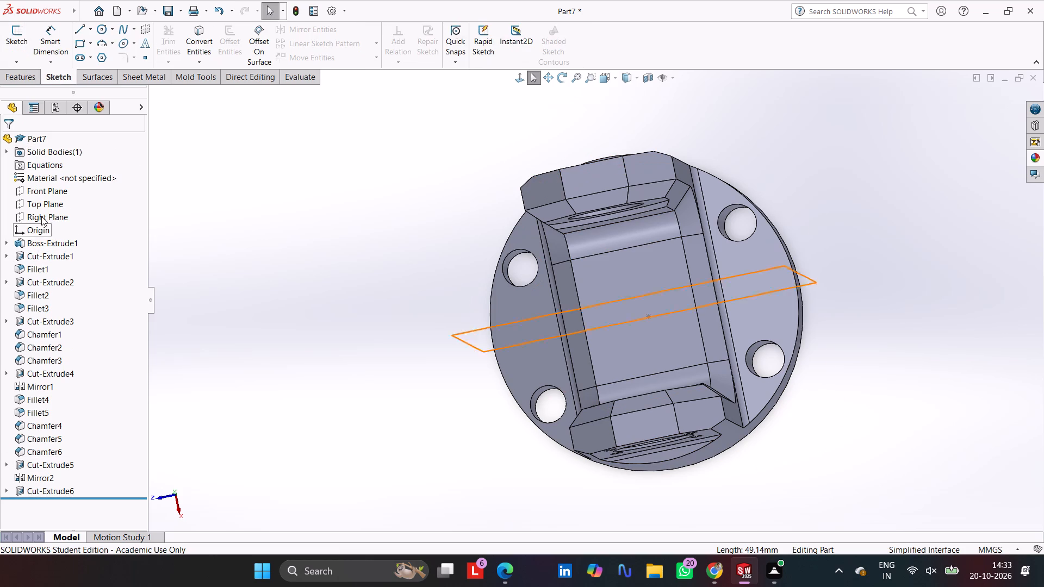
pyautogui.click(40, 199)
pyautogui.click(13, 30)
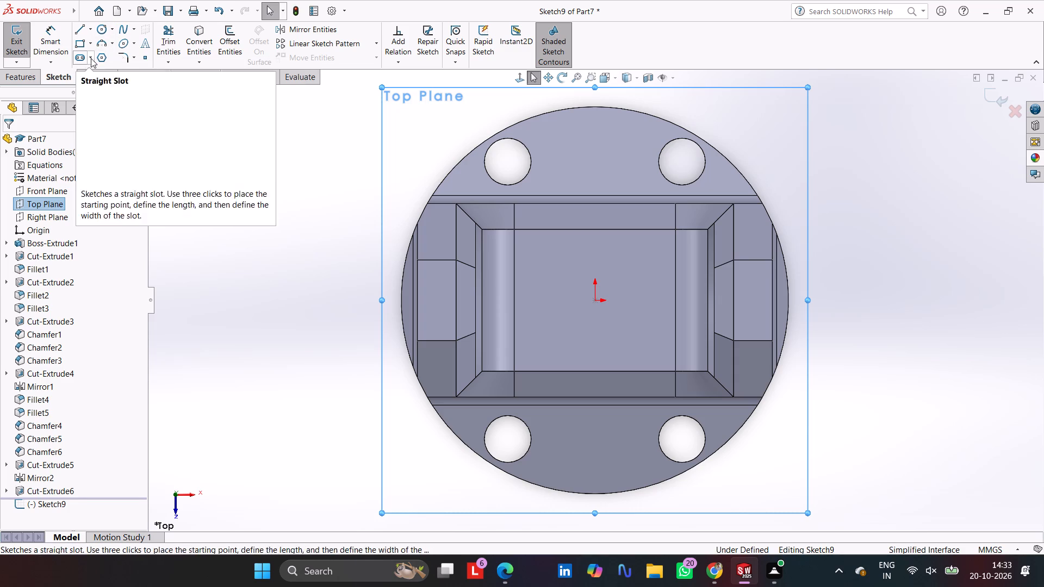
pyautogui.click(100, 33)
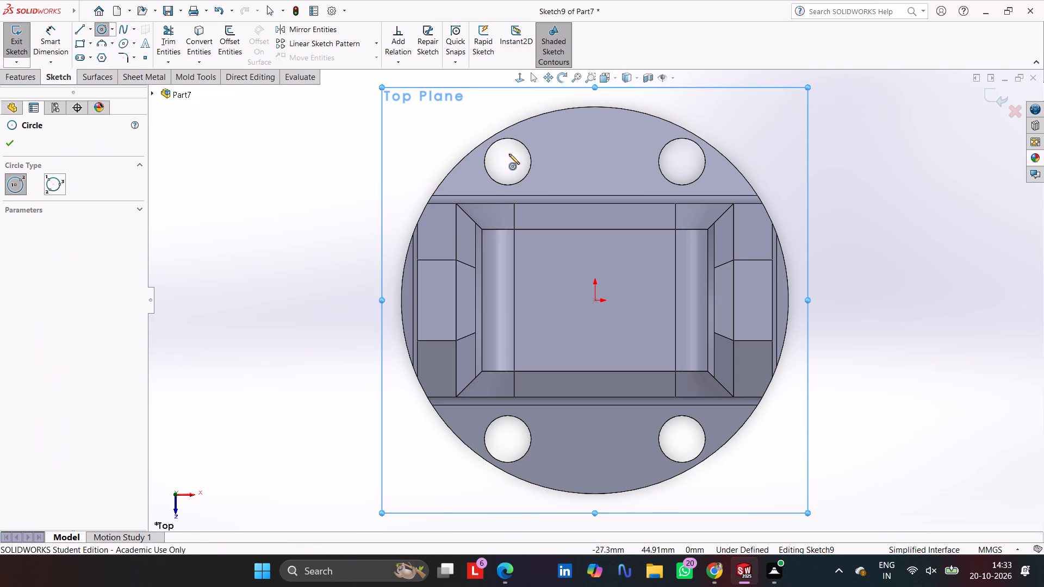
pyautogui.click(507, 161)
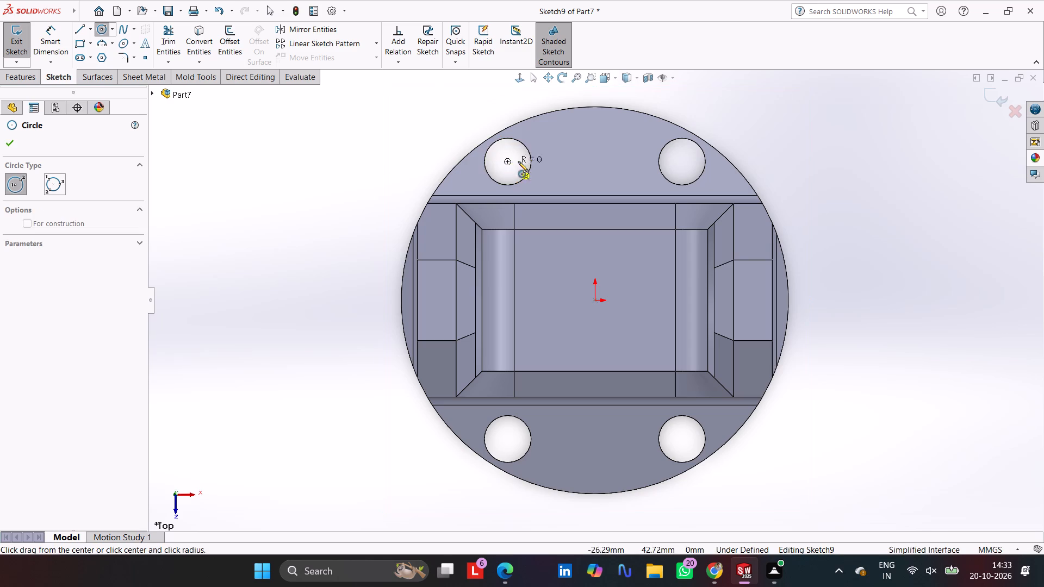
pyautogui.click(540, 160)
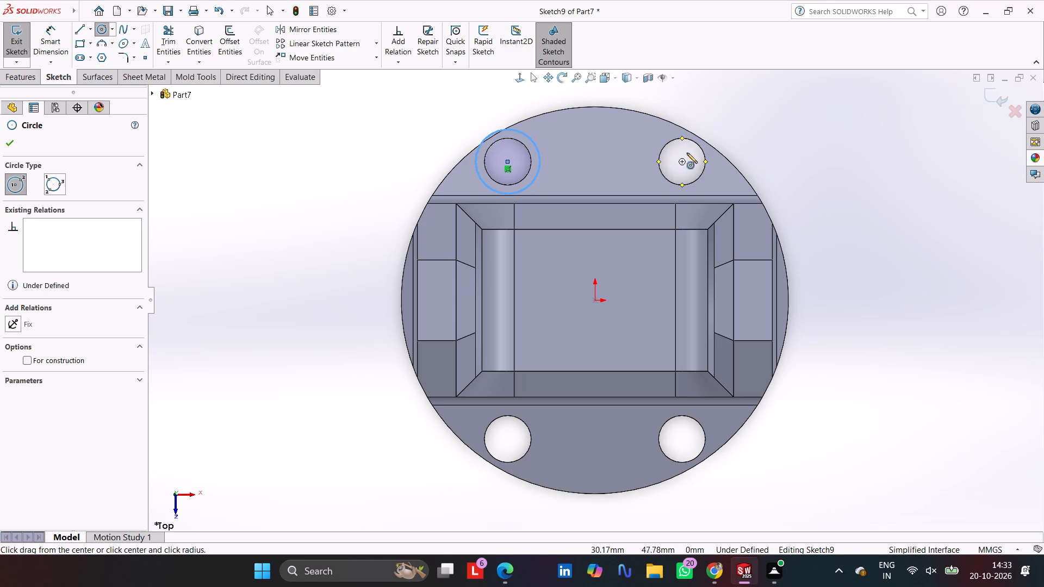
pyautogui.click(683, 164)
pyautogui.click(647, 163)
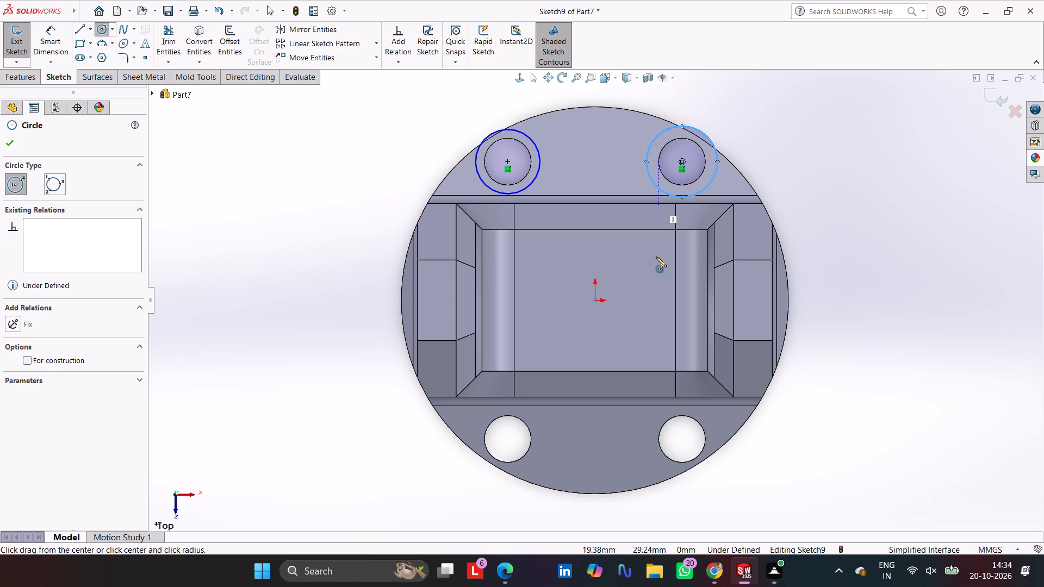
pyautogui.click(508, 439)
pyautogui.click(465, 466)
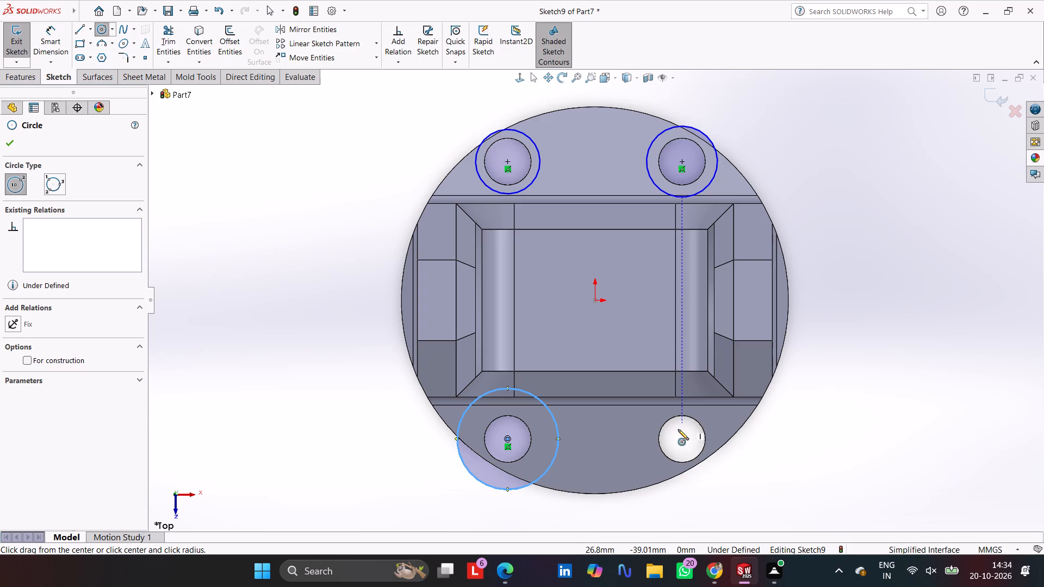
pyautogui.click(682, 438)
pyautogui.click(643, 455)
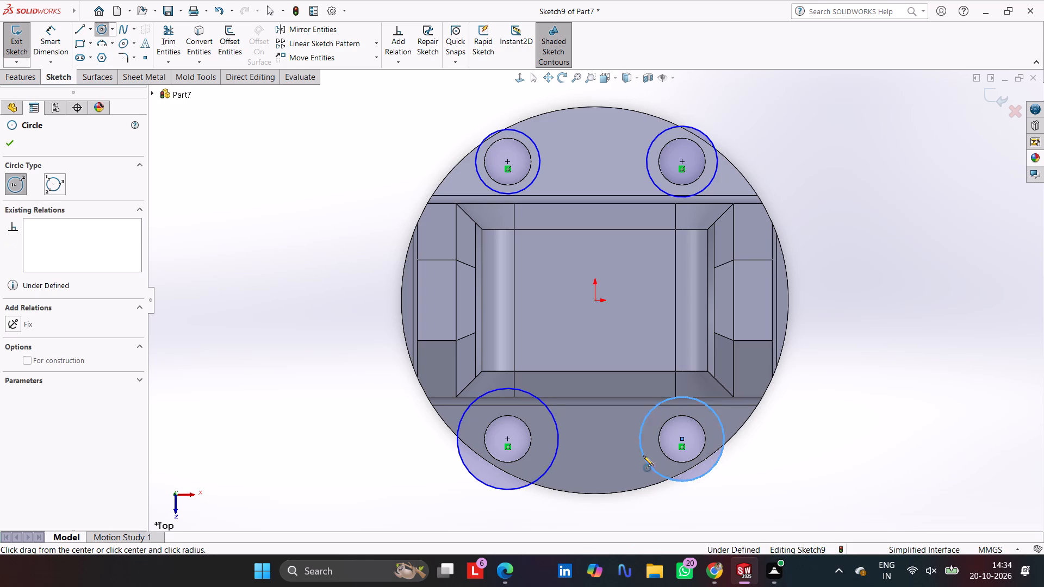
# Dimension the diameters of the sketch circles around the two left base holes to 22 mm each.
pyautogui.click(58, 35)
pyautogui.click(480, 149)
pyautogui.click(453, 145)
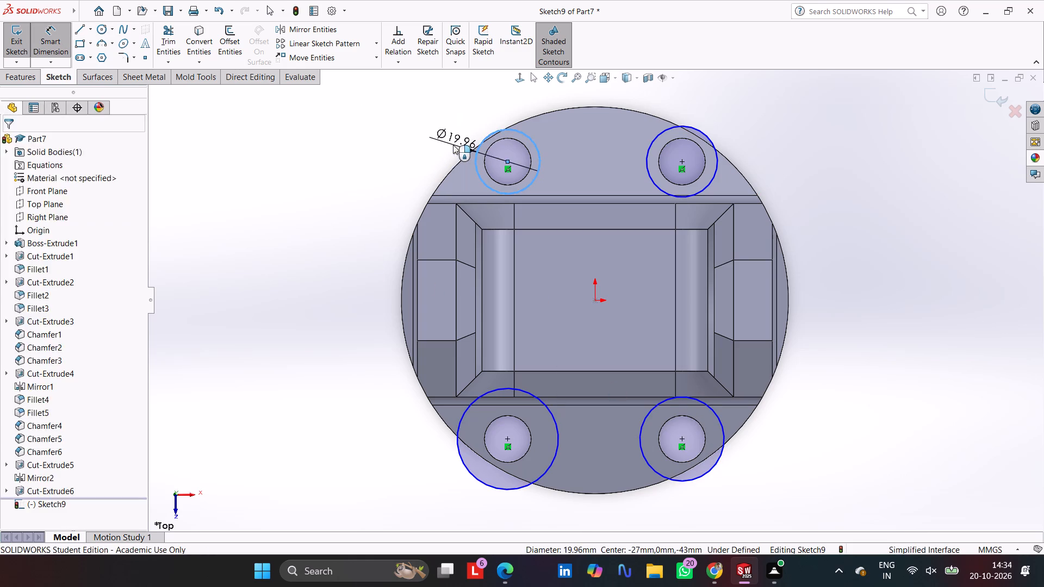
pyautogui.write('22')
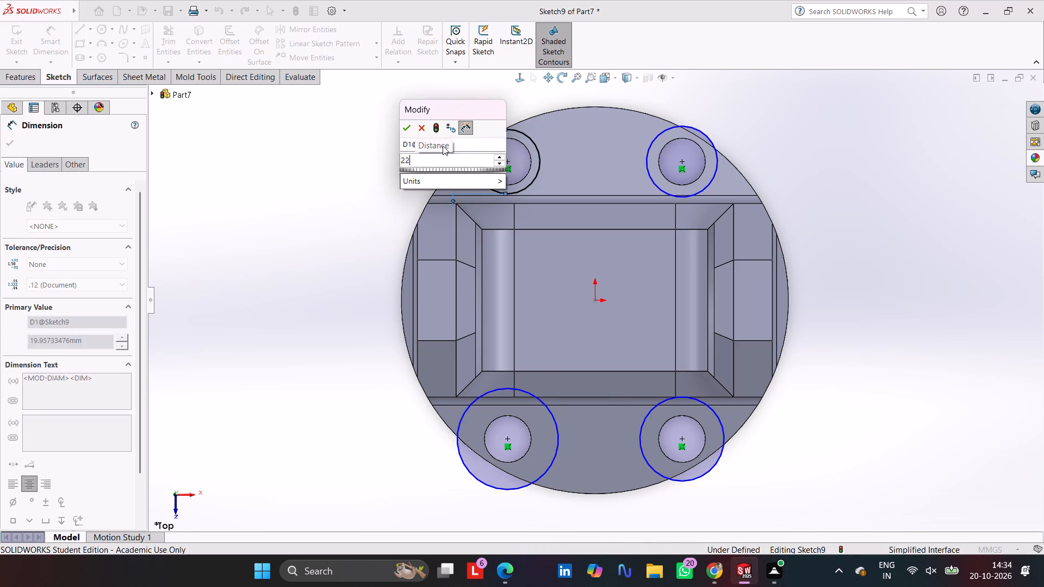
pyautogui.press('Return')
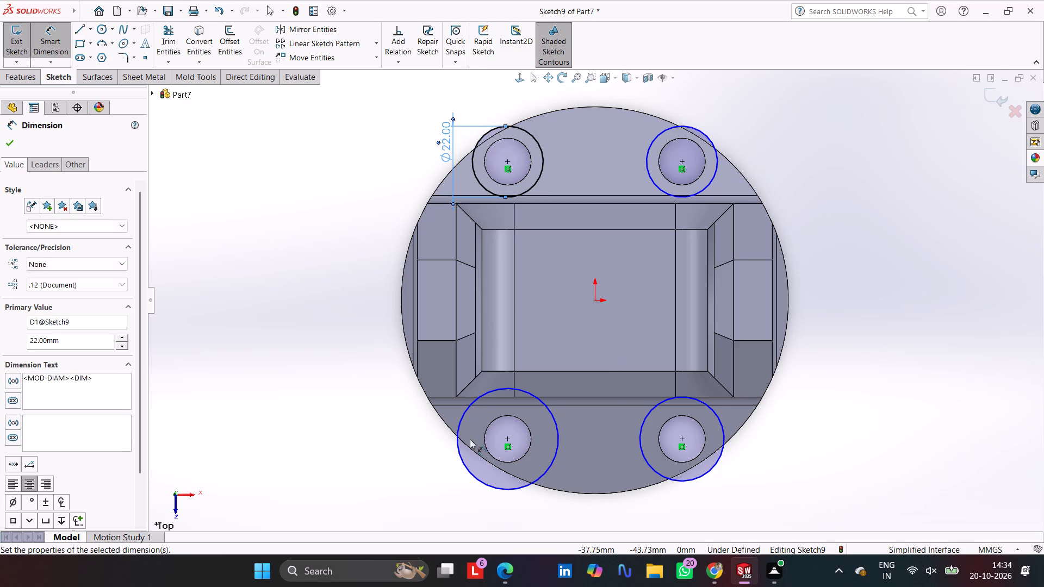
pyautogui.click(459, 432)
pyautogui.click(402, 455)
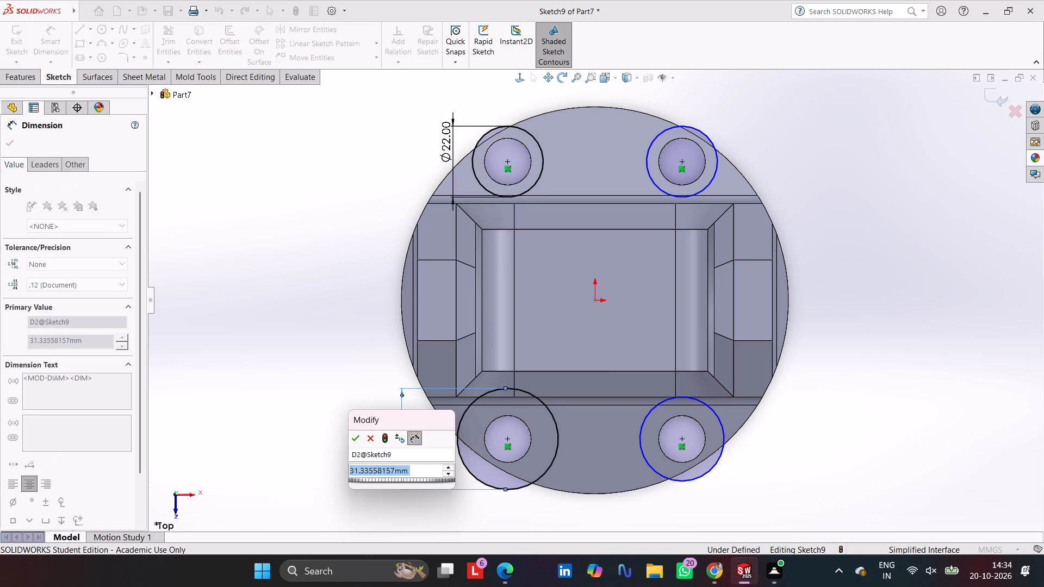
pyautogui.press('2')
pyautogui.press('2')
pyautogui.press('Return')
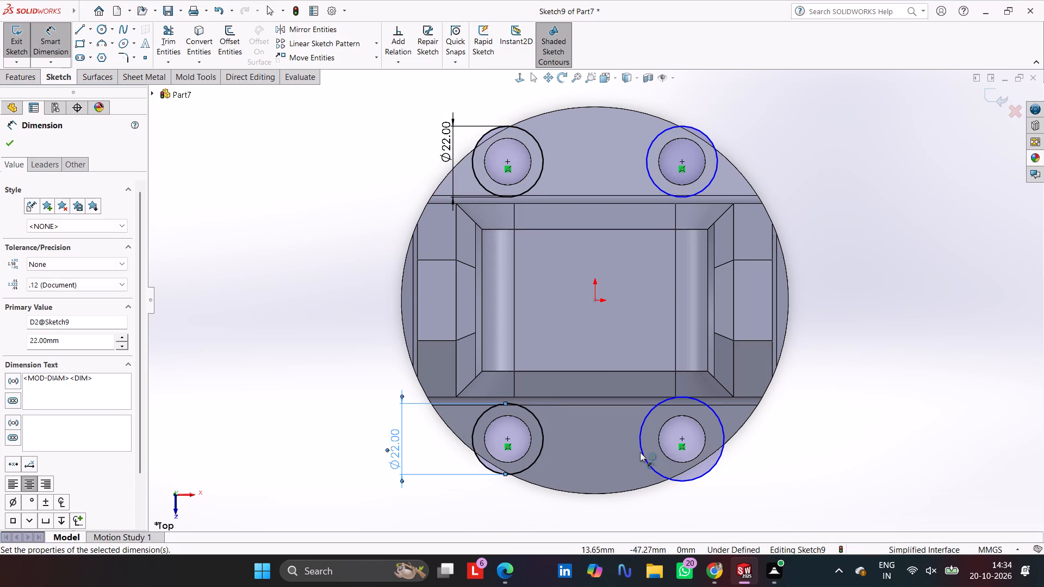
# Dimension the diameters of the sketch circles around the two right base holes to 22 mm each.
pyautogui.click(642, 452)
pyautogui.click(593, 466)
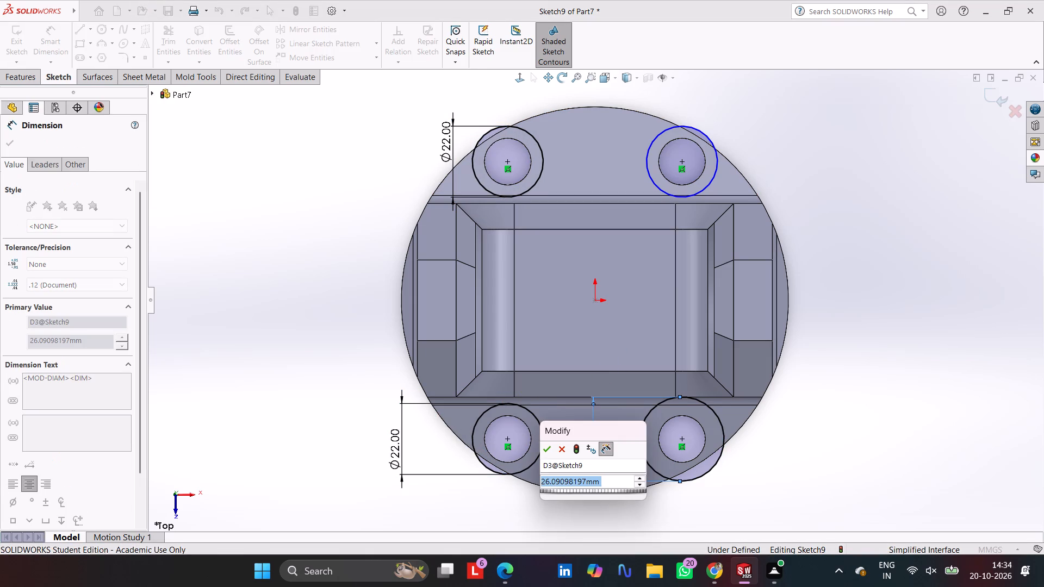
pyautogui.write('22')
pyautogui.press('Return')
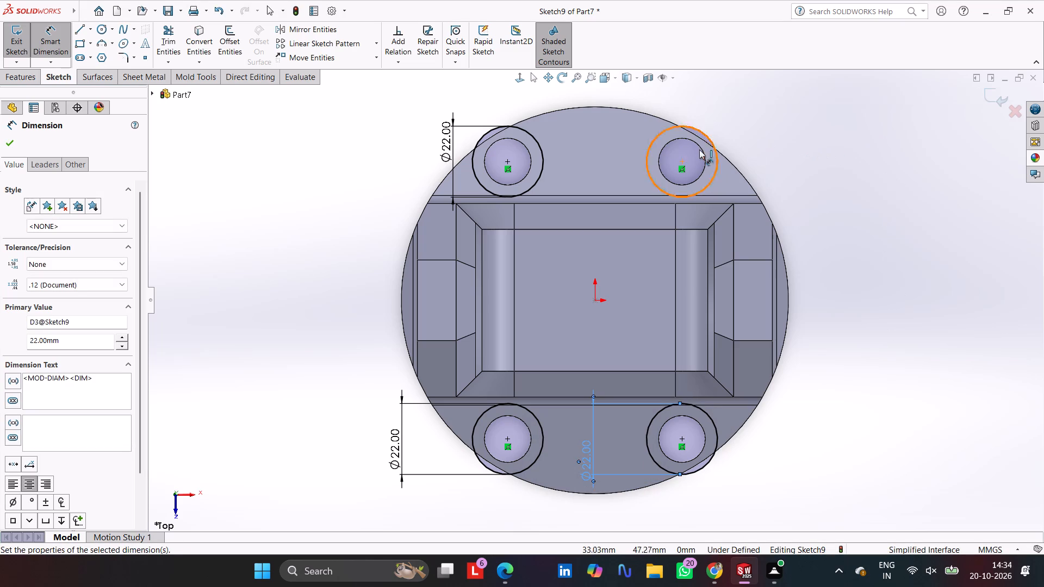
pyautogui.click(711, 141)
pyautogui.click(754, 127)
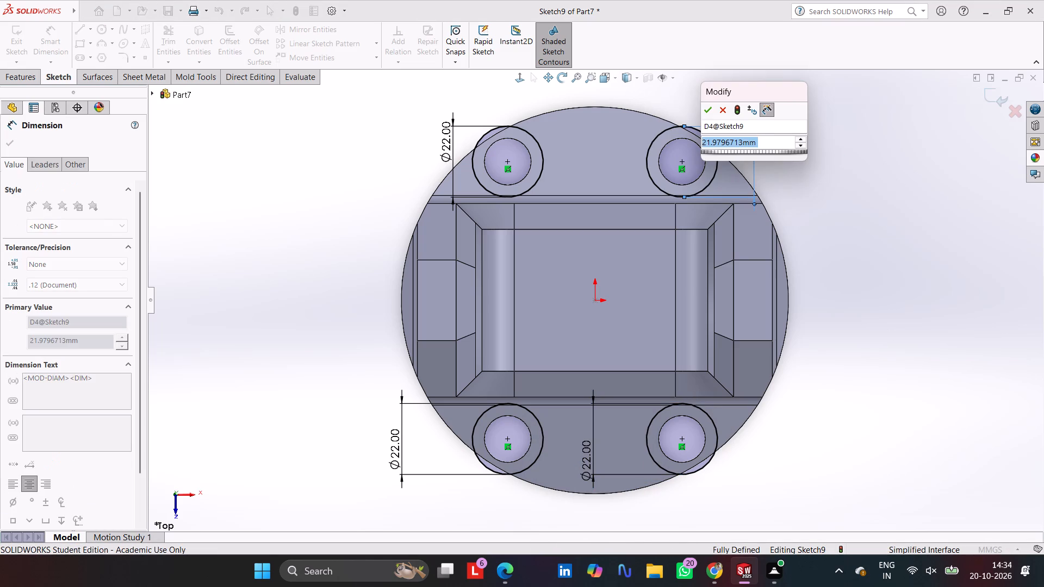
pyautogui.press('2')
pyautogui.press('2')
pyautogui.press('Return')
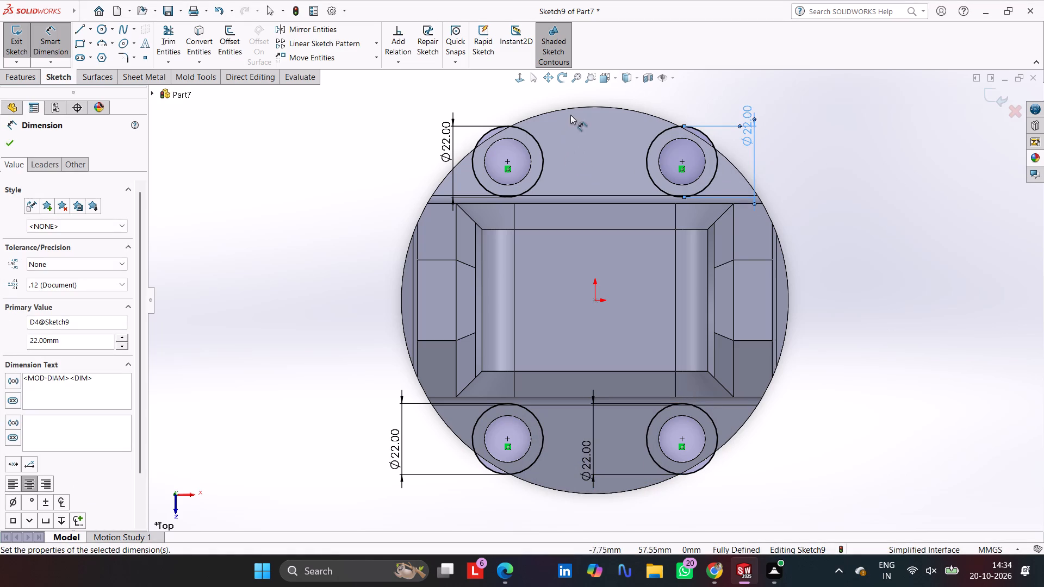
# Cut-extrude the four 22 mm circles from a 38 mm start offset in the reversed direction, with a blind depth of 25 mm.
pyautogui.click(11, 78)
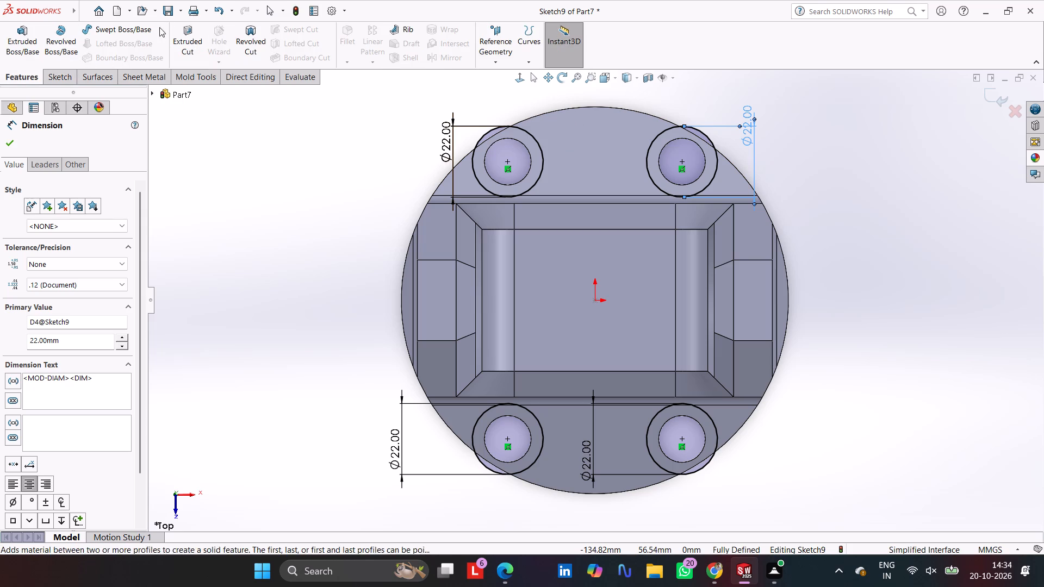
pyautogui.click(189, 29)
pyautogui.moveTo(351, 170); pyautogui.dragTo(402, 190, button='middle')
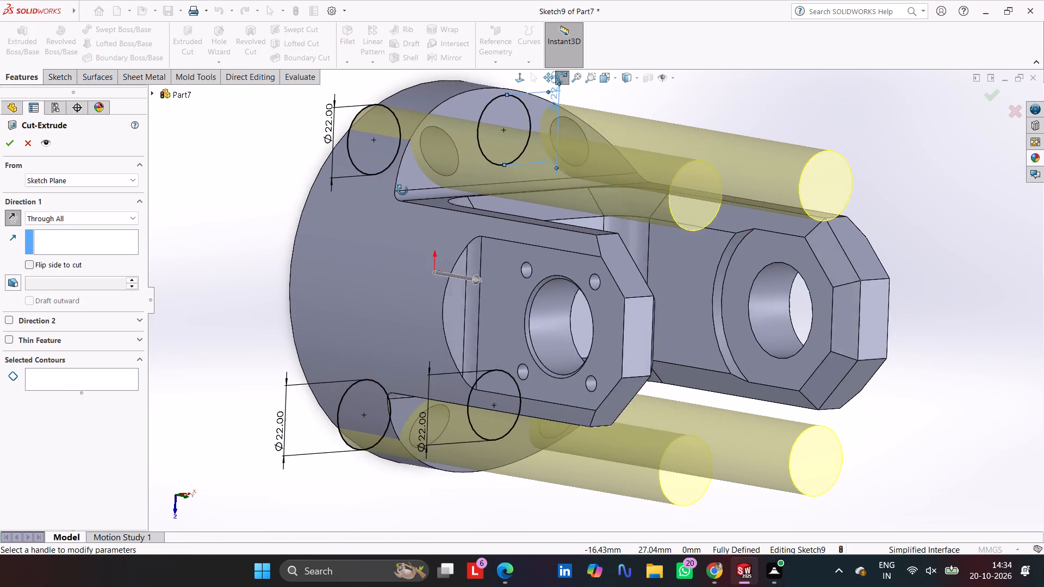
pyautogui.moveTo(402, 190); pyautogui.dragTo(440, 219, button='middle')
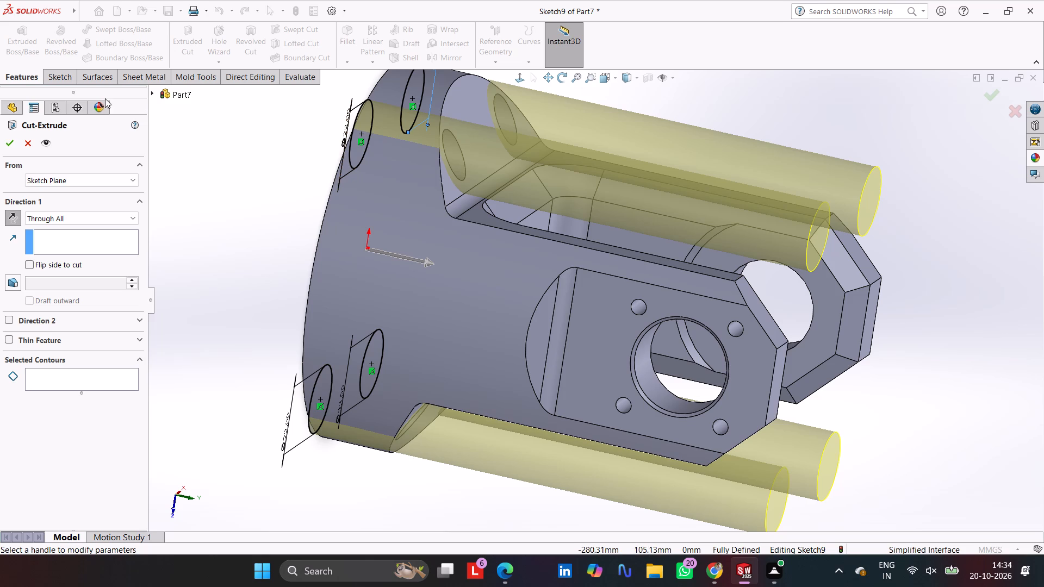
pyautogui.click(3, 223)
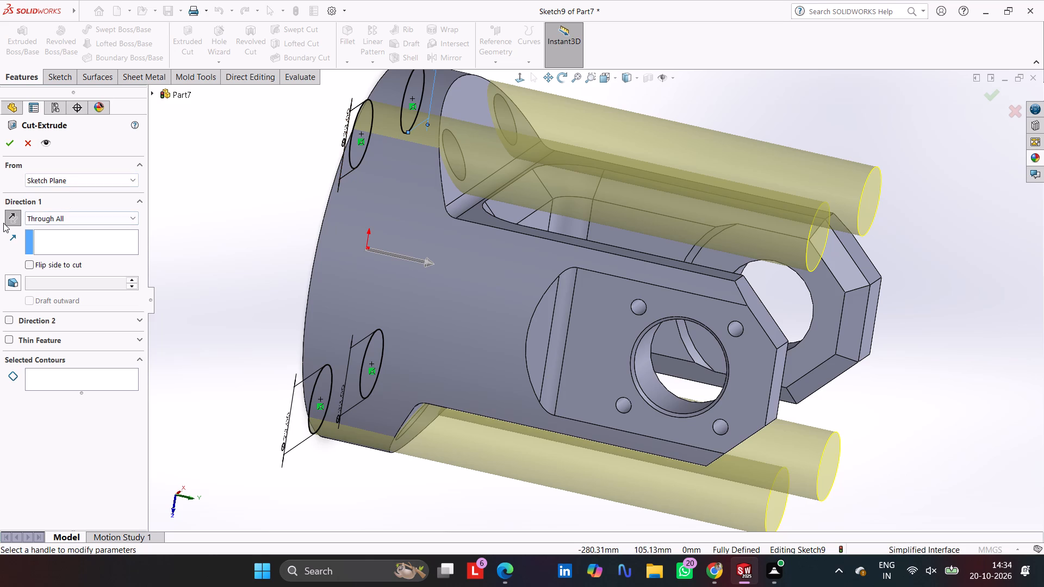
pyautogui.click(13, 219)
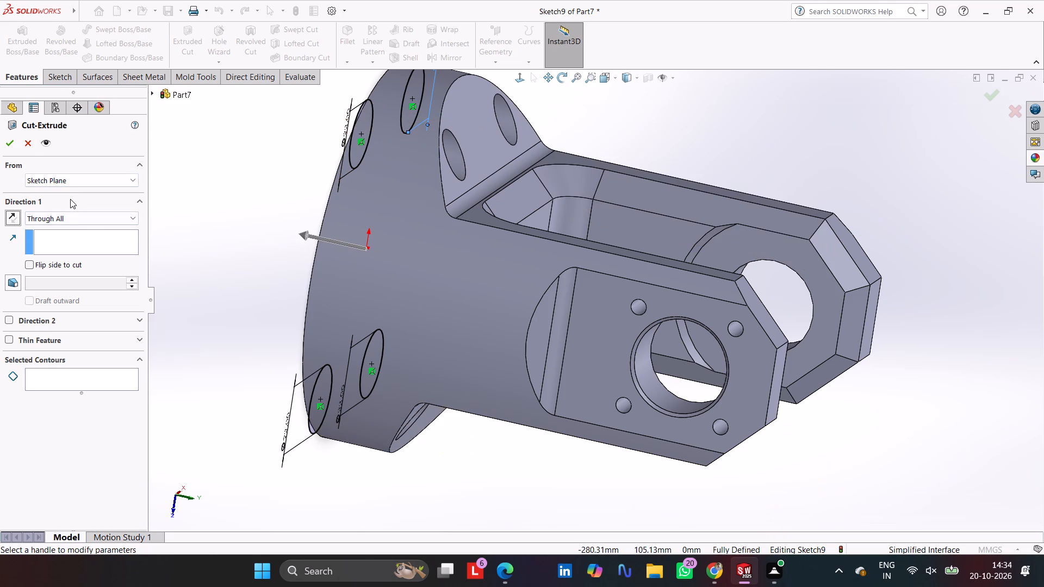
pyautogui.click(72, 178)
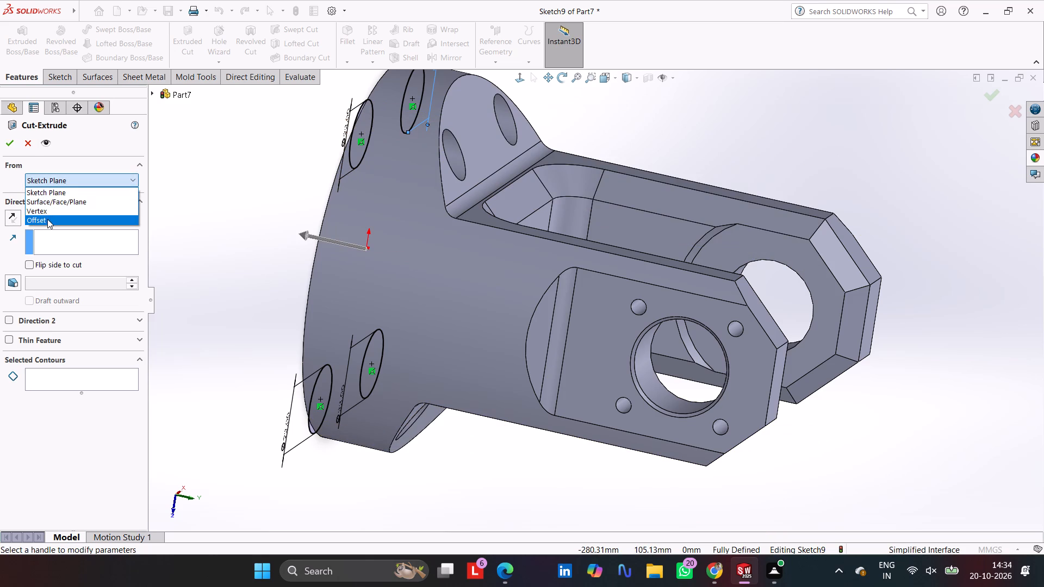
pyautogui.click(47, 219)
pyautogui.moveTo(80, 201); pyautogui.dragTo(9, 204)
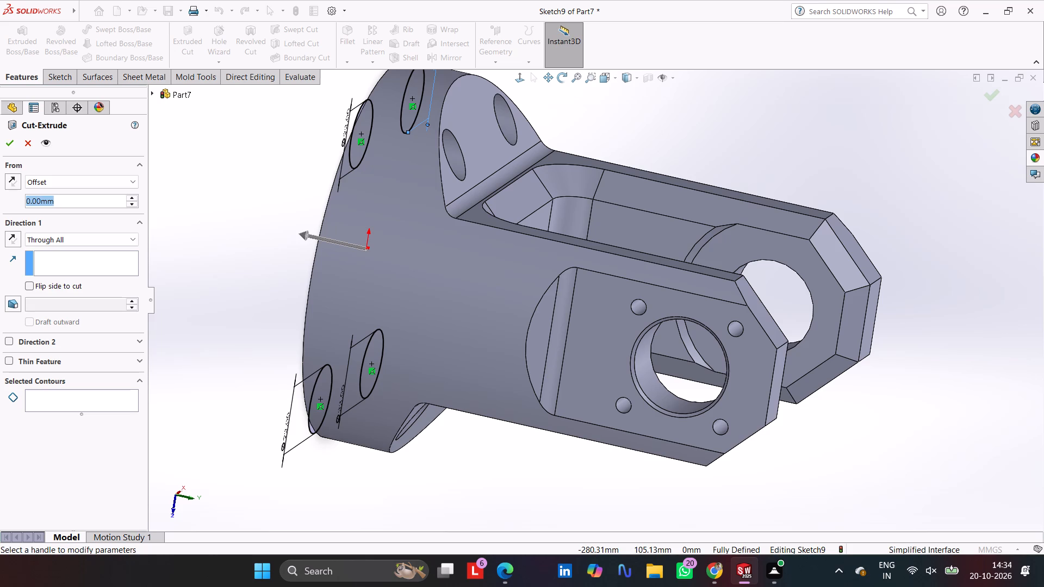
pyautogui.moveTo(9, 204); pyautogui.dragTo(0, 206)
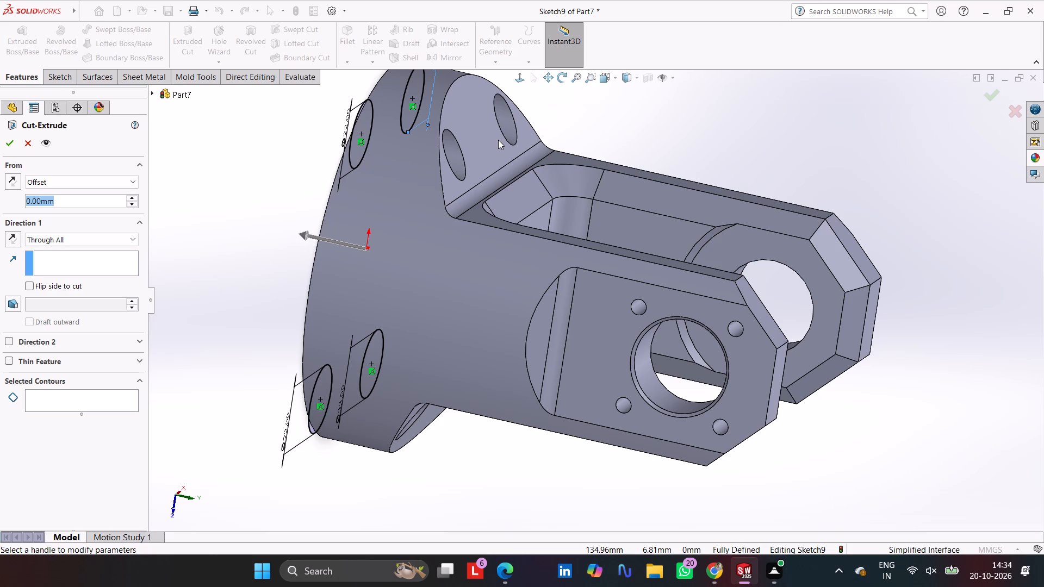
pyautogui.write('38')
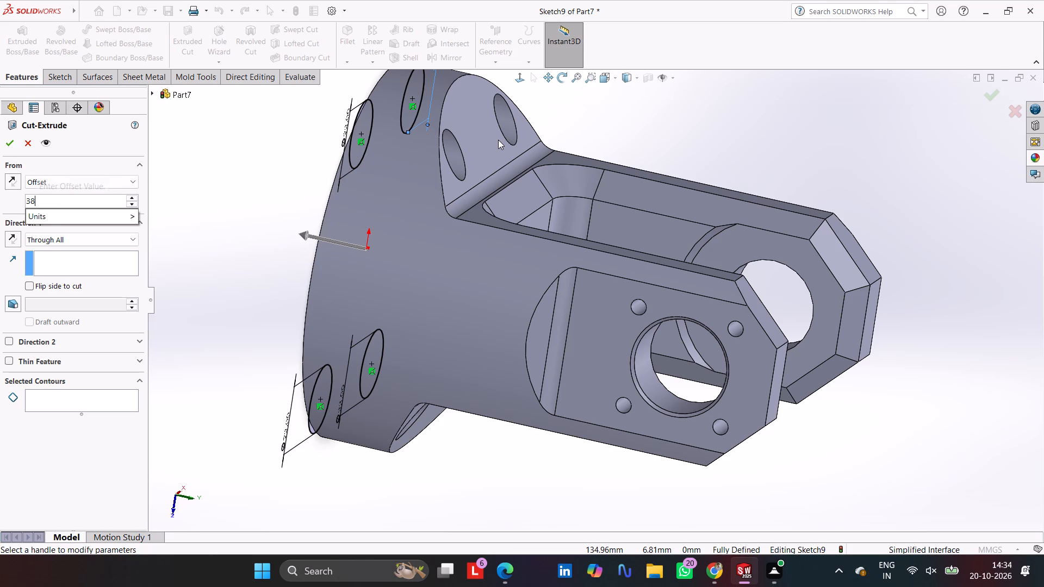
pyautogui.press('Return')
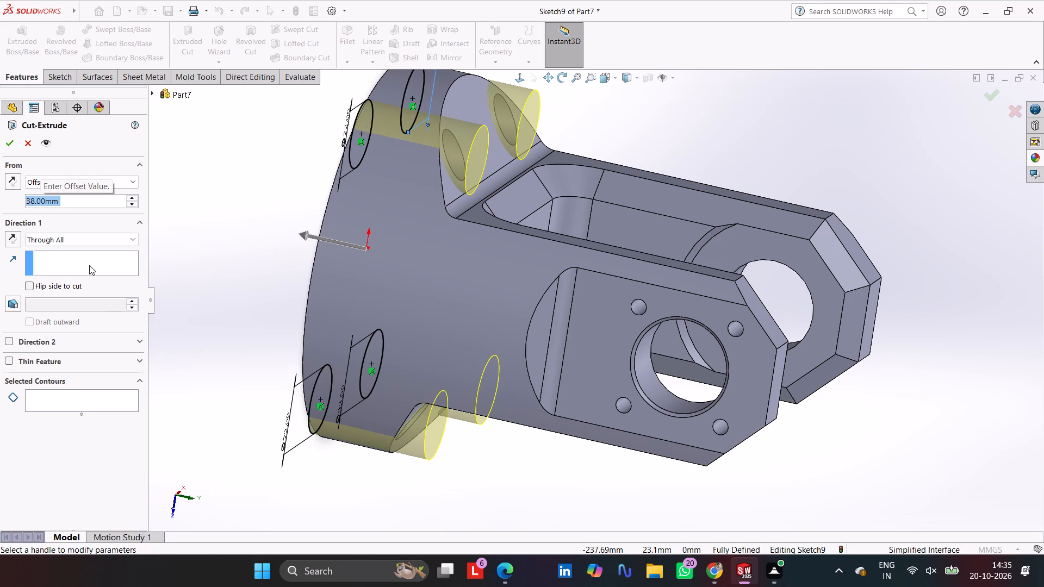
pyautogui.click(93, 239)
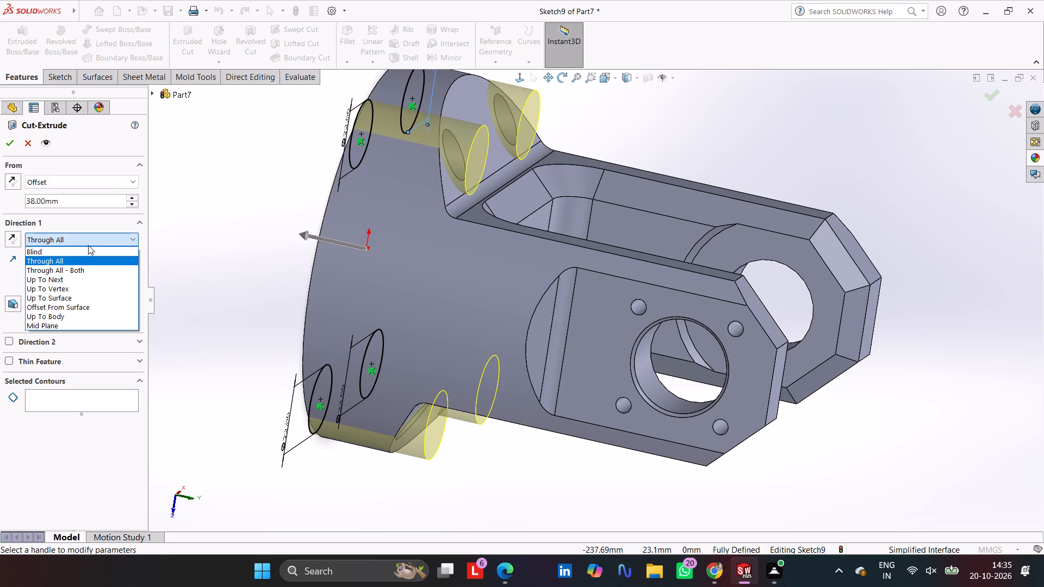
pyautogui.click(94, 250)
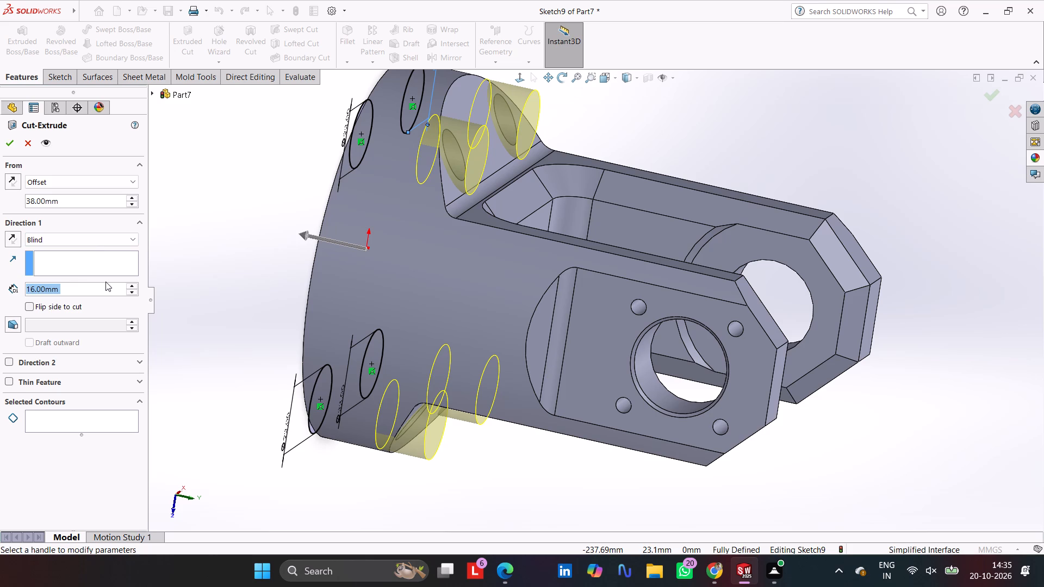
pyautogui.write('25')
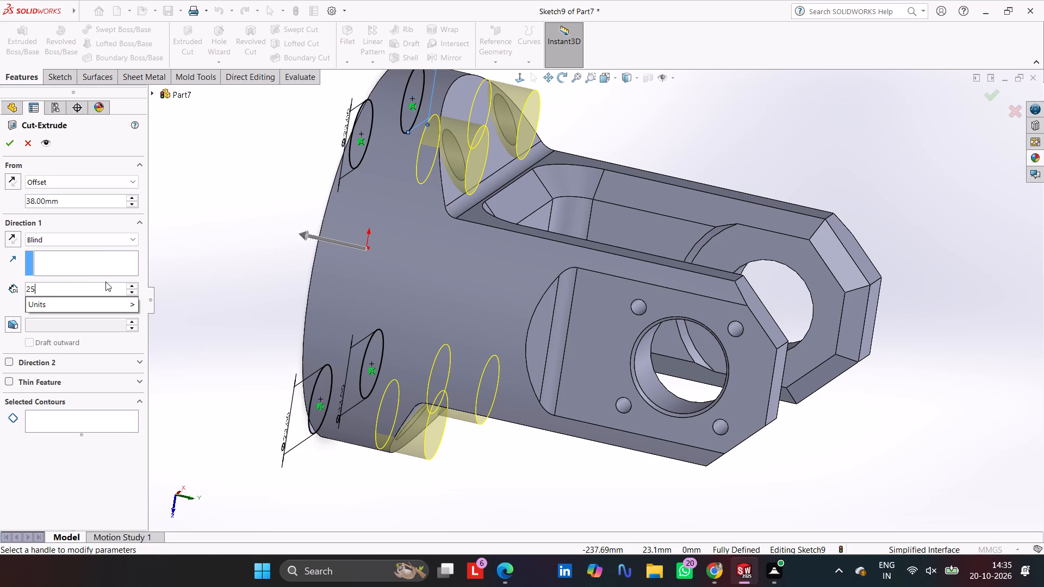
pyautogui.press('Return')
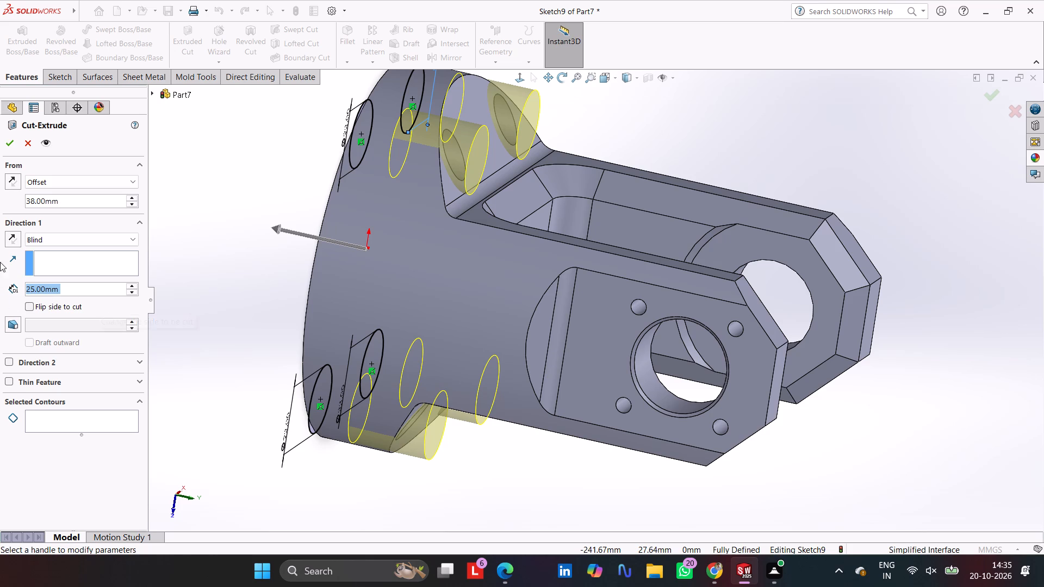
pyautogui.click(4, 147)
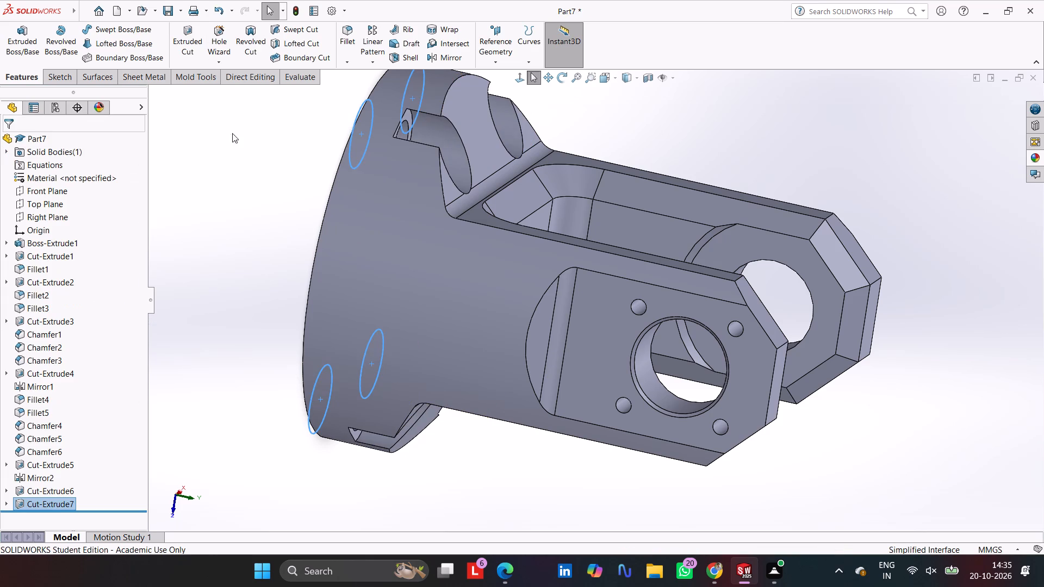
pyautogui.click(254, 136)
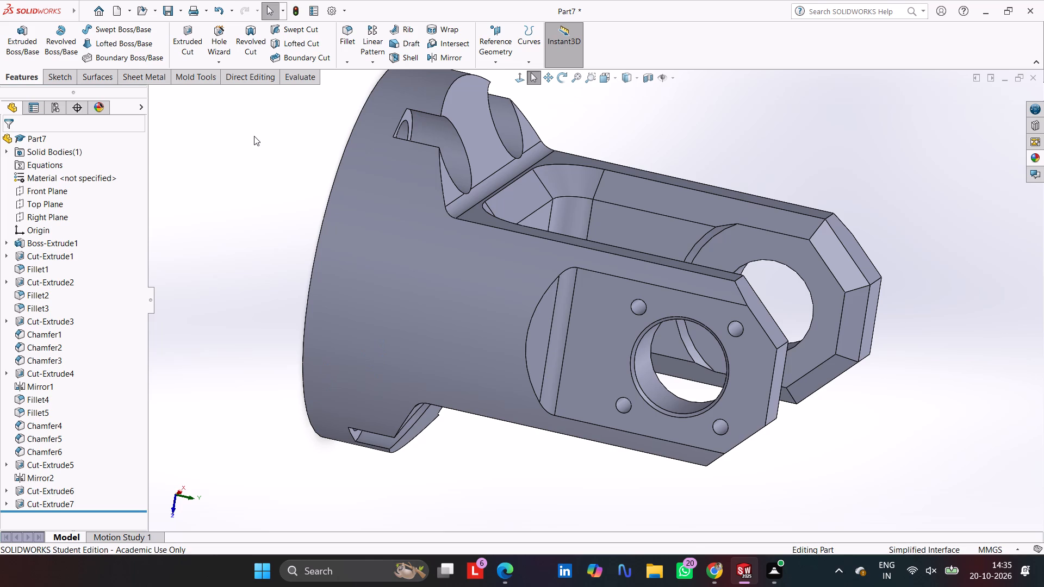
# Undo the extruded cut and all the circles and diameter dimensions, back to the empty sketch on the Top Plane.
pyautogui.hotkey('ctrl', 'z')
pyautogui.hotkey('ctrl', 'z')
pyautogui.hotkey('ctrl', 'z')
pyautogui.hotkey('ctrl', 'z')
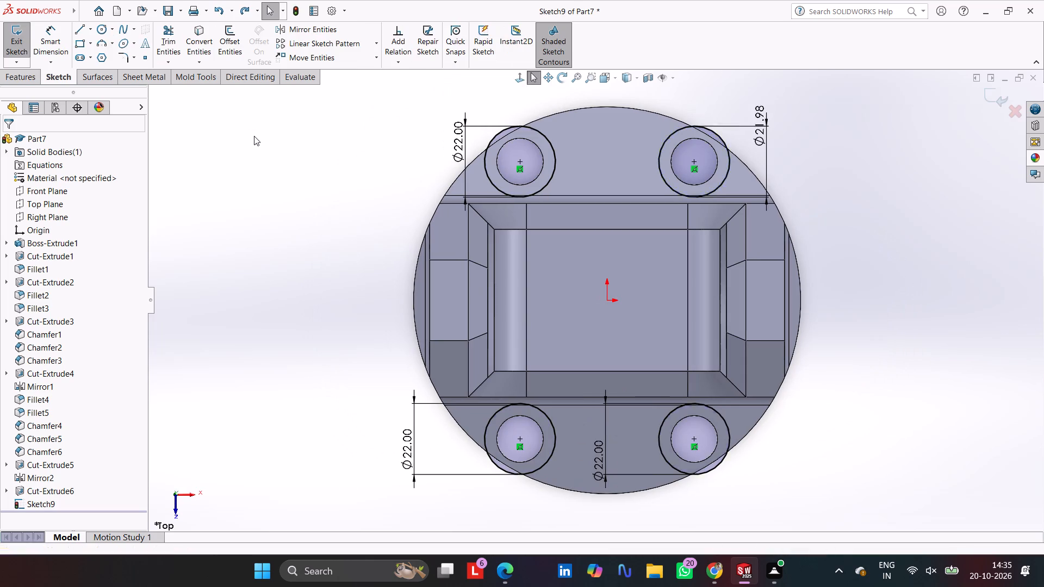
pyautogui.hotkey('ctrl', 'z')
pyautogui.hotkey('ctrl', 'z')
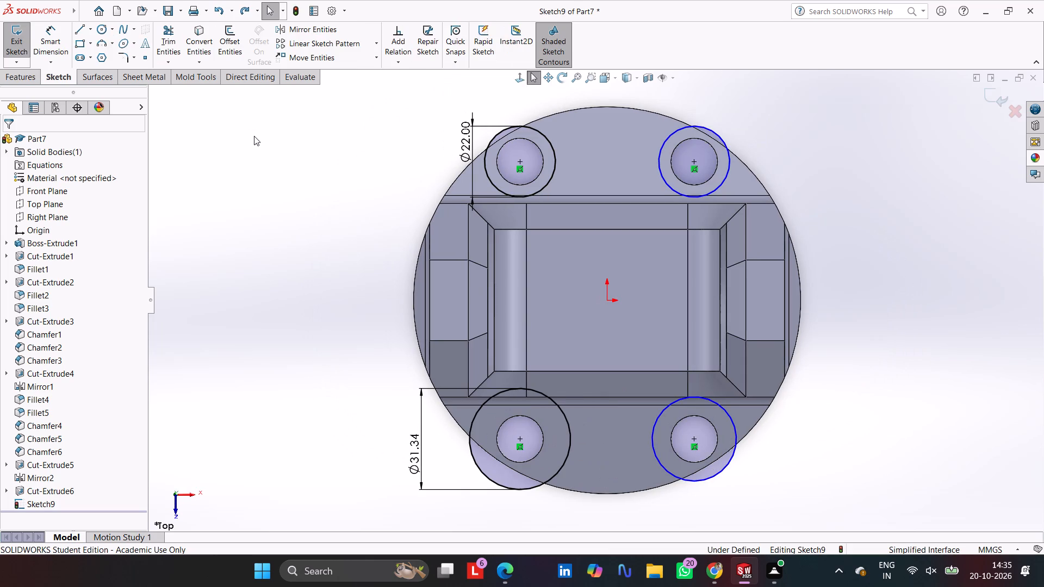
pyautogui.hotkey('ctrl', 'z')
pyautogui.hotkey('ctrl', 'z')
pyautogui.hotkey('ctrl', 'z')
pyautogui.hotkey('ctrl', 'z')
pyautogui.hotkey('ctrl', 'z')
pyautogui.hotkey('ctrl', 'z')
pyautogui.hotkey('ctrl', 'z')
pyautogui.hotkey('ctrl', 'z')
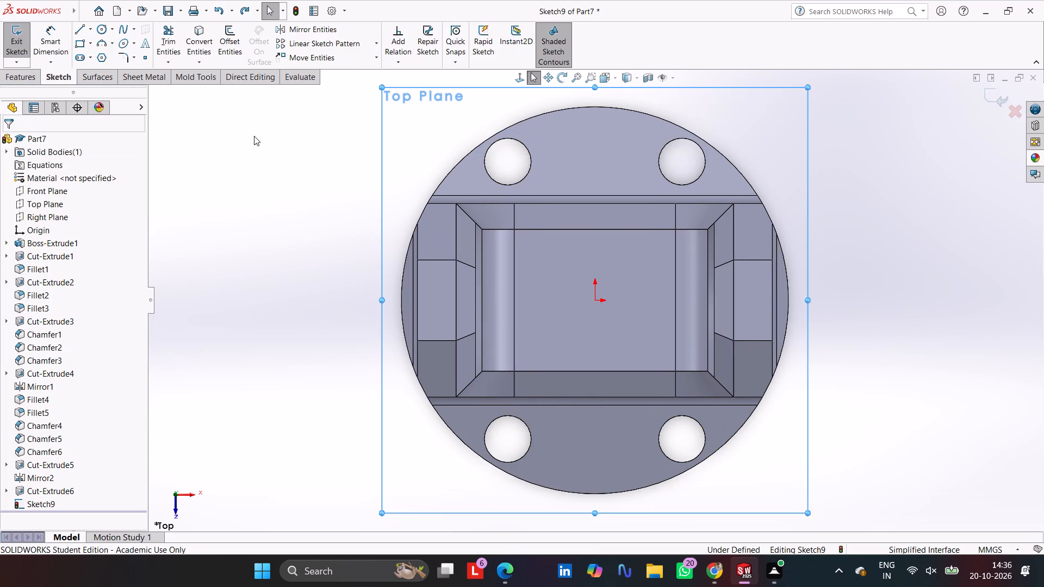
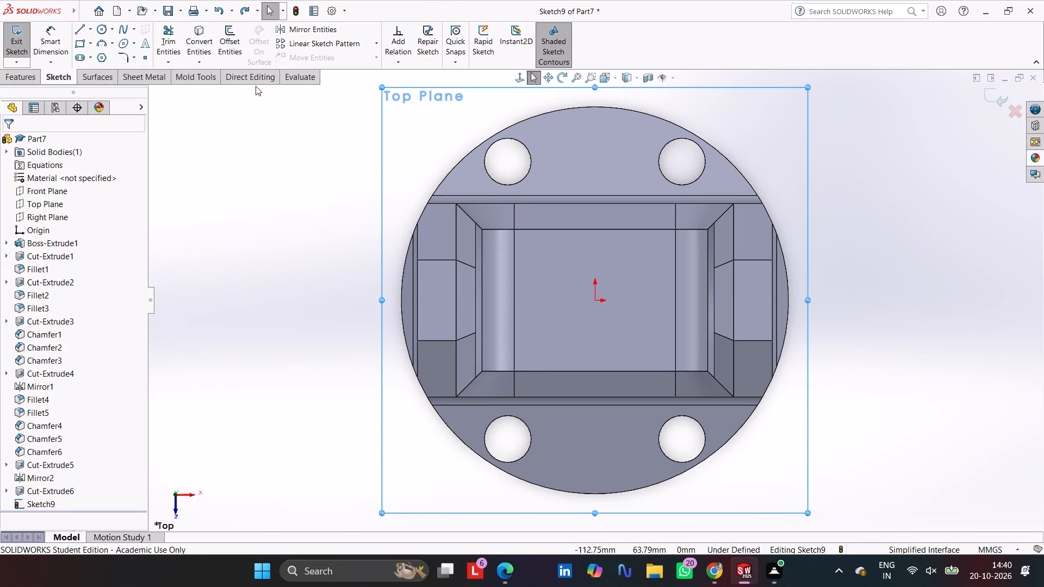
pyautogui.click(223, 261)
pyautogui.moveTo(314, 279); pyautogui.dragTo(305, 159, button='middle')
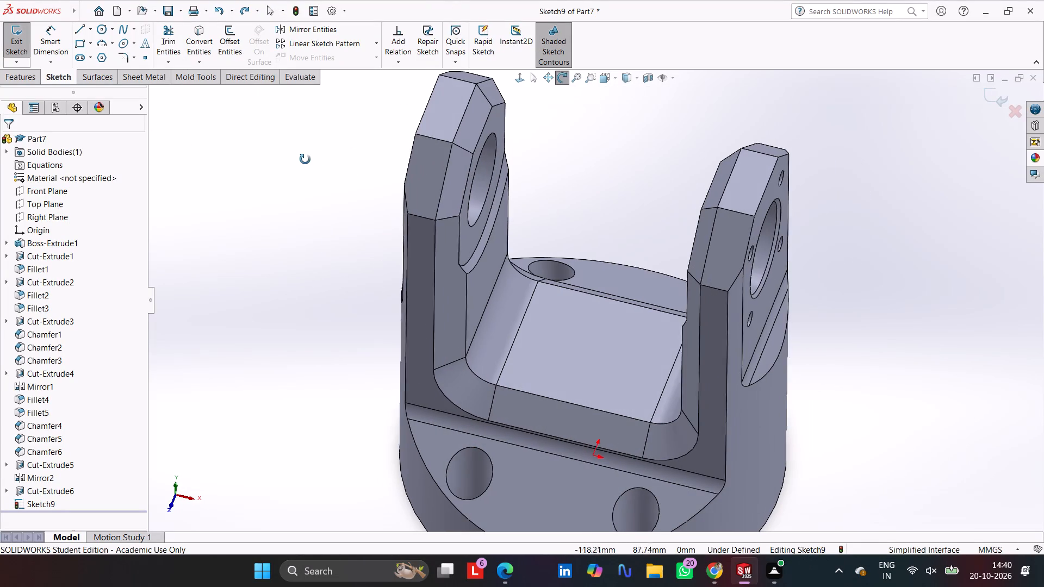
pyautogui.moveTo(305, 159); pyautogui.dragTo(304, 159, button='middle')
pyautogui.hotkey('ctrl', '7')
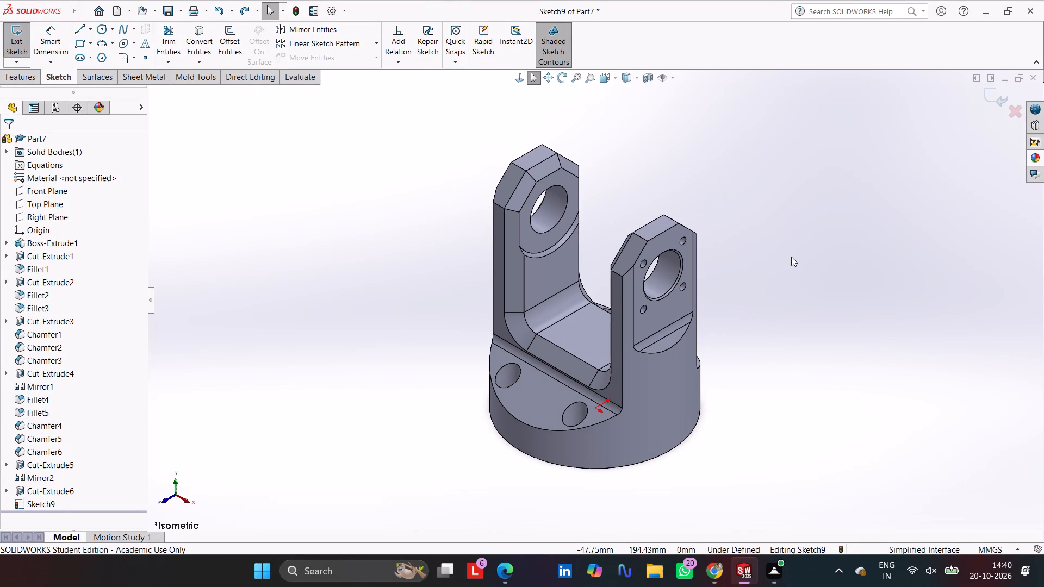
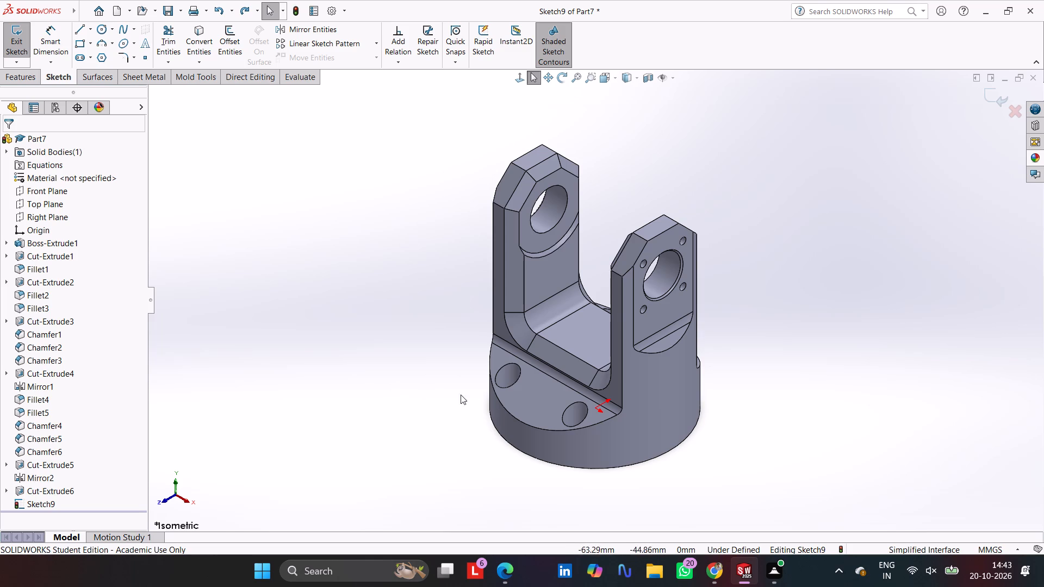
# Exit the empty Sketch9 without adding any geometry.
pyautogui.click(425, 379)
pyautogui.moveTo(430, 395); pyautogui.dragTo(407, 342, button='middle')
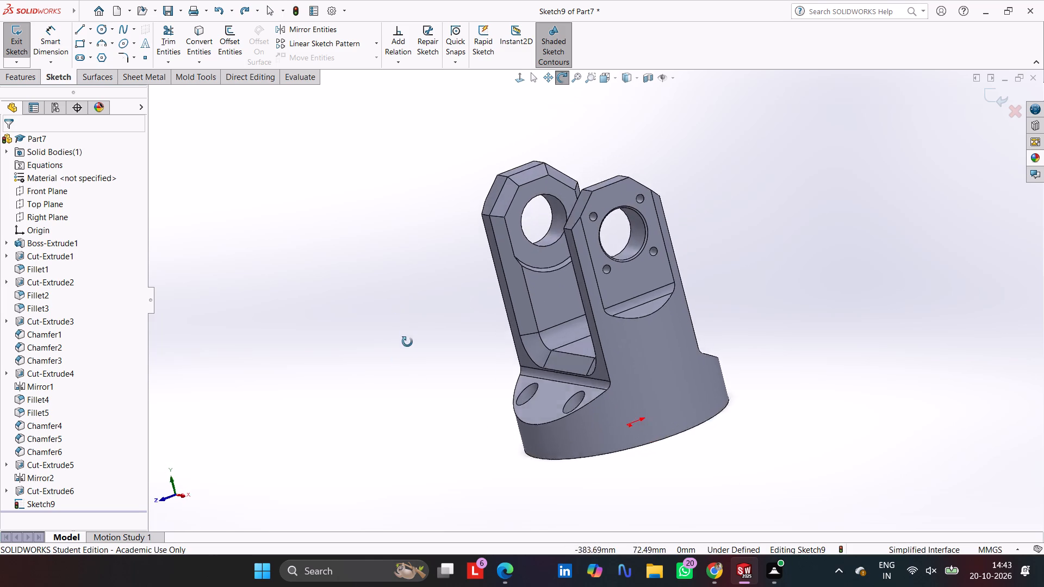
pyautogui.moveTo(407, 342); pyautogui.dragTo(420, 355, button='middle')
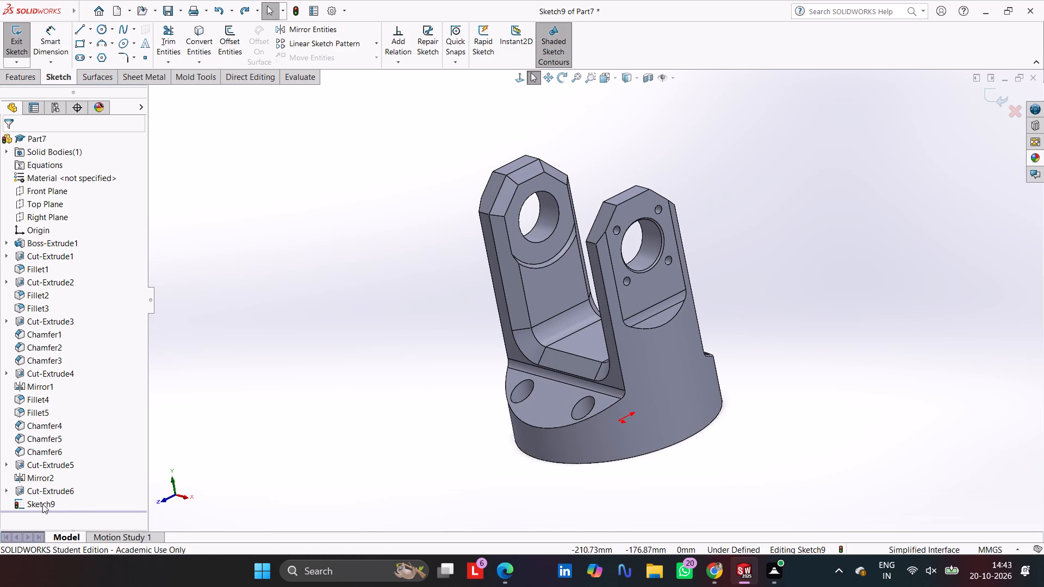
pyautogui.click(42, 504)
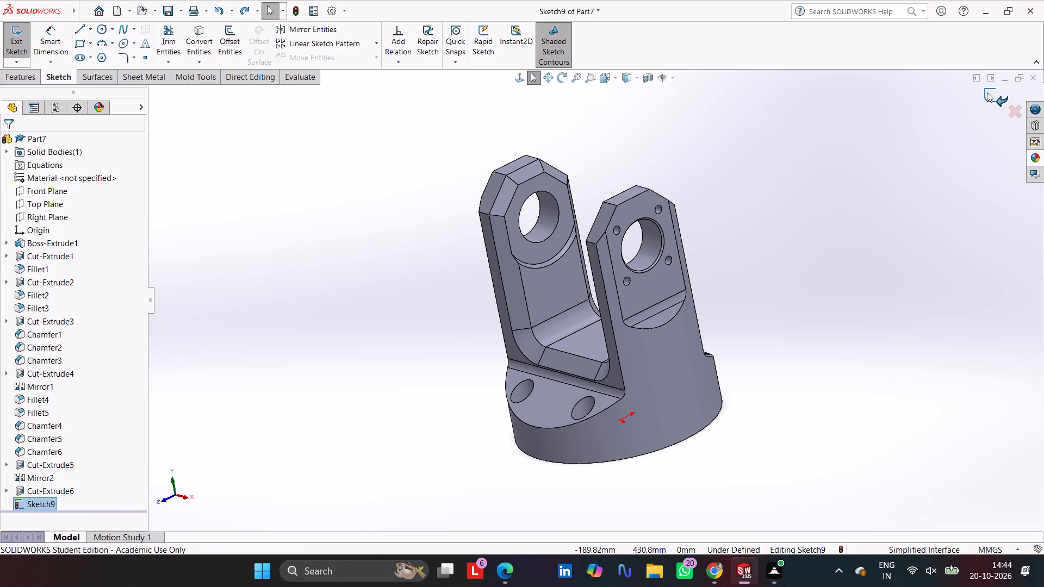
pyautogui.click(1002, 93)
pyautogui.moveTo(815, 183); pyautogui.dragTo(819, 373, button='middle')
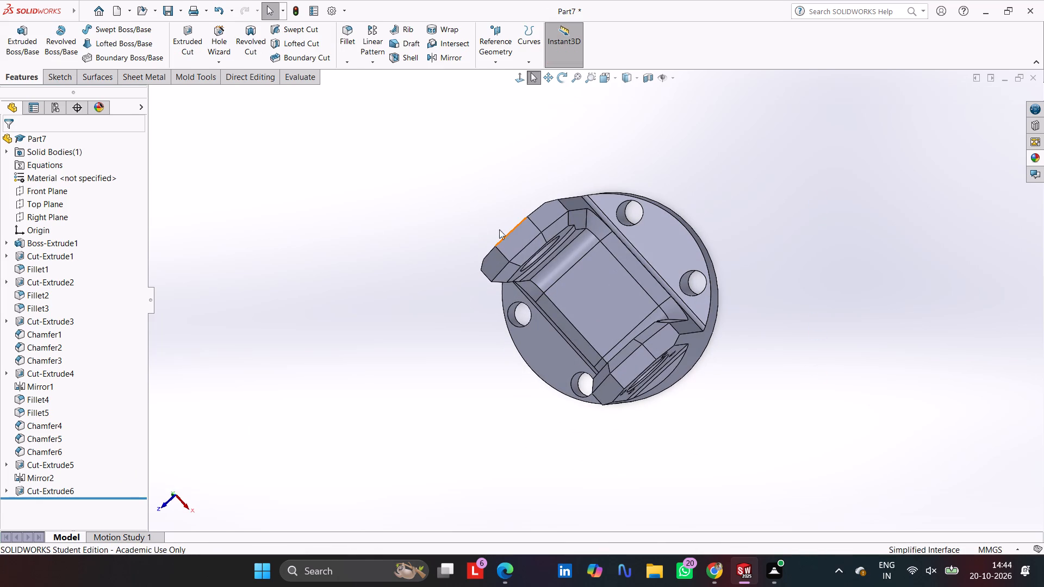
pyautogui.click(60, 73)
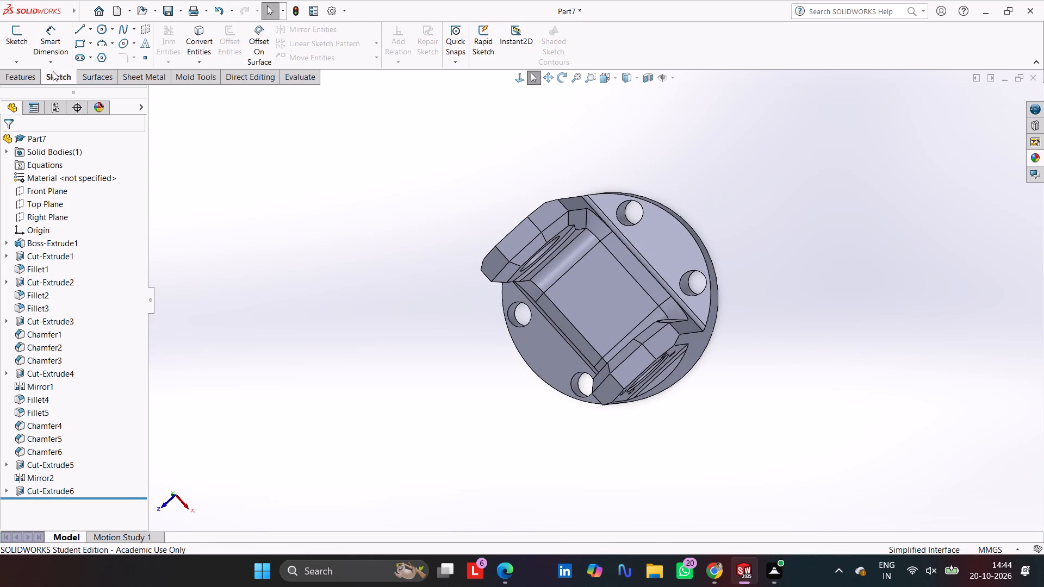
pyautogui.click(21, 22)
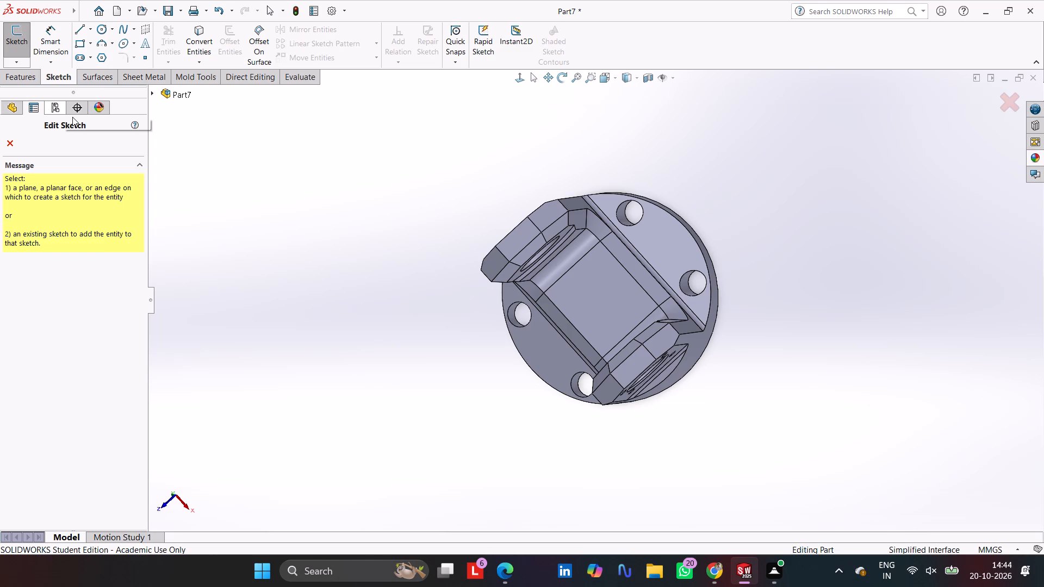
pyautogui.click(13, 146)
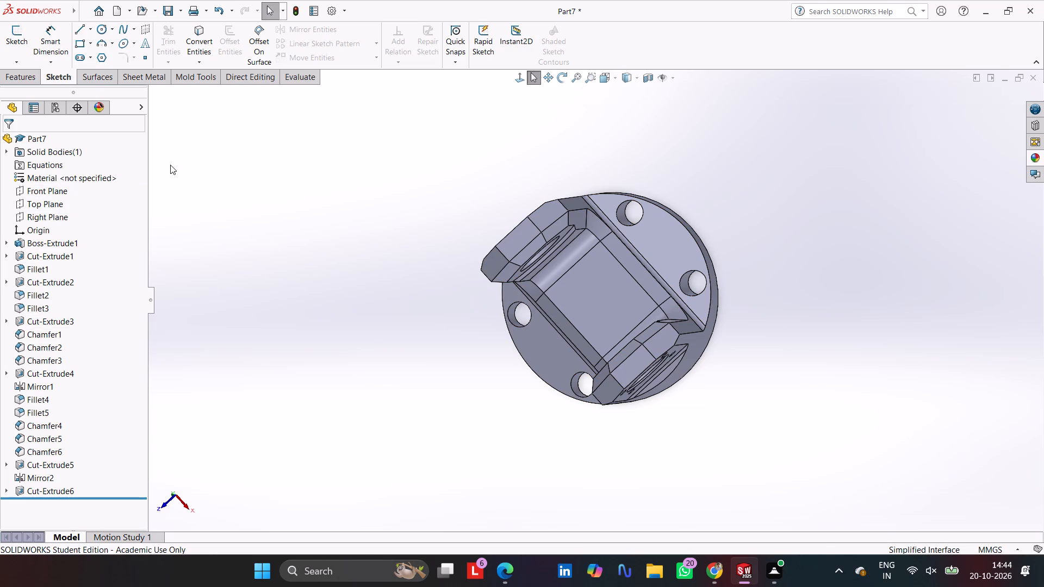
# Apply a dark blue appearance from the appearance library to the whole fork part.
pyautogui.click(266, 188)
pyautogui.hotkey('ctrl', '7')
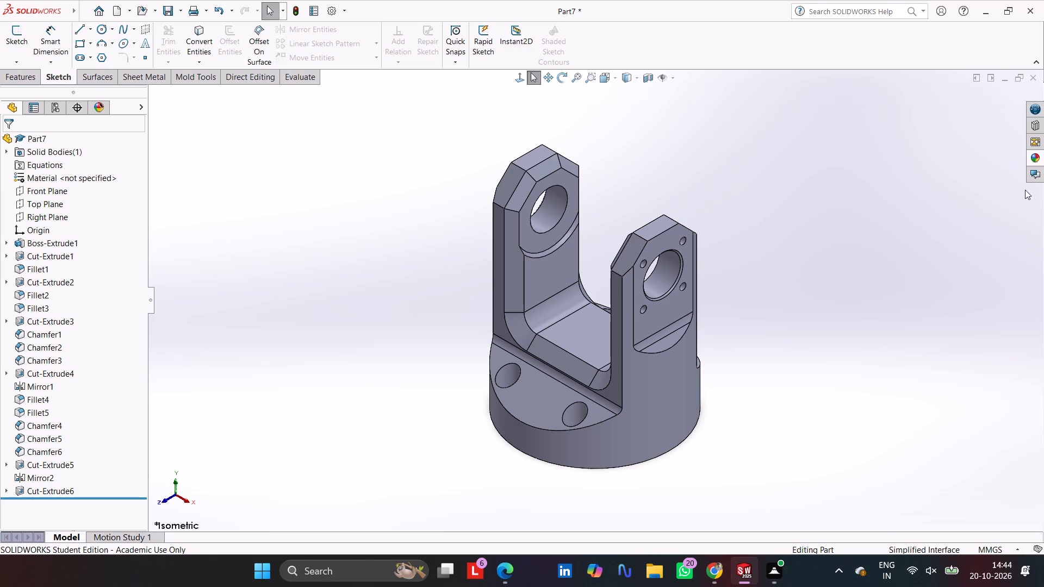
pyautogui.click(1036, 157)
pyautogui.moveTo(950, 480); pyautogui.dragTo(632, 395)
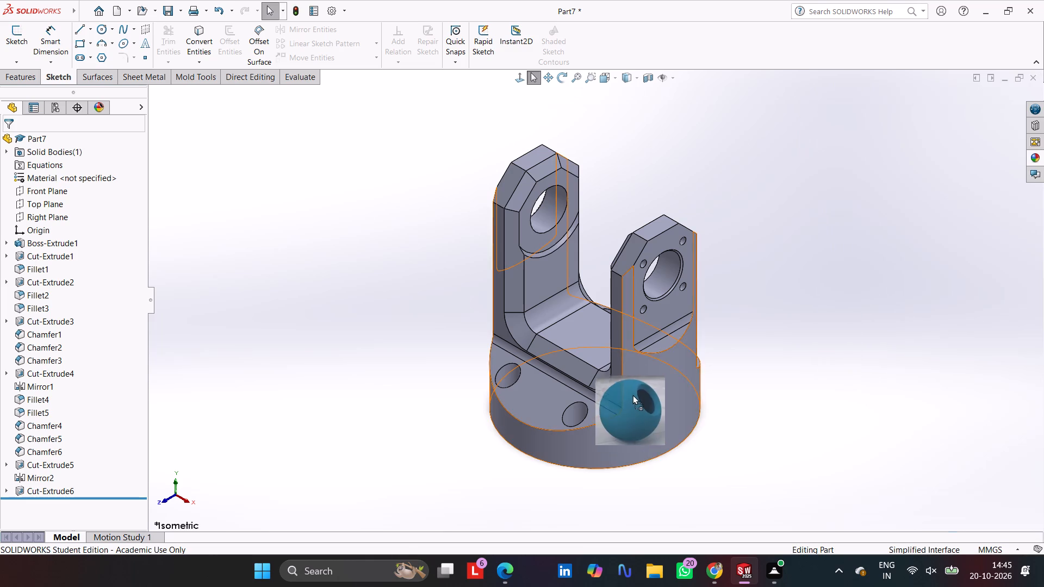
pyautogui.moveTo(632, 395); pyautogui.dragTo(633, 376)
pyautogui.click(643, 377)
pyautogui.click(791, 182)
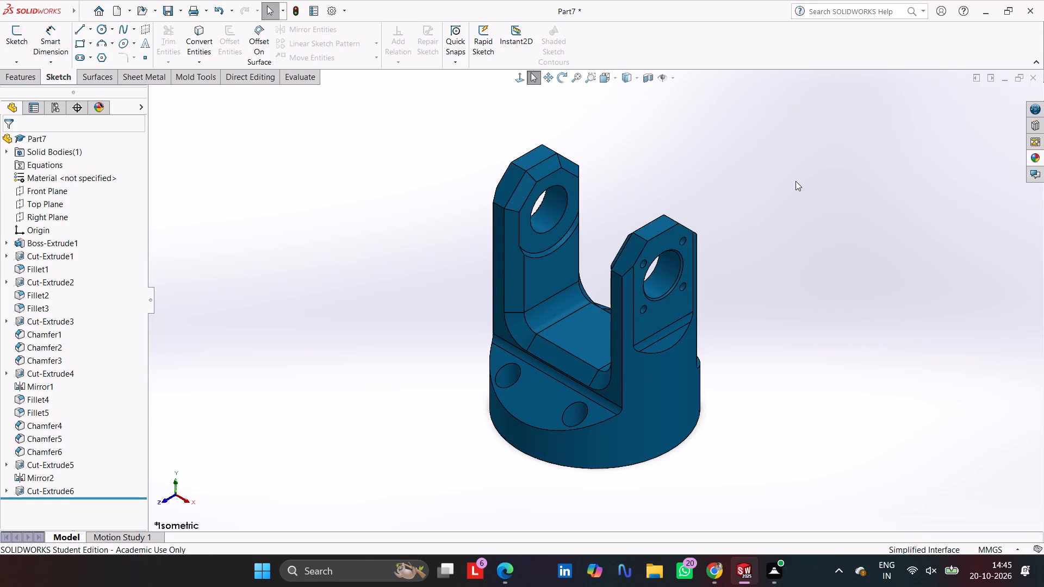
# Start saving the part and create a folder named Universal Joint SolidWorks Assembly inside the PROJECT folder.
pyautogui.hotkey('ctrl', 's')
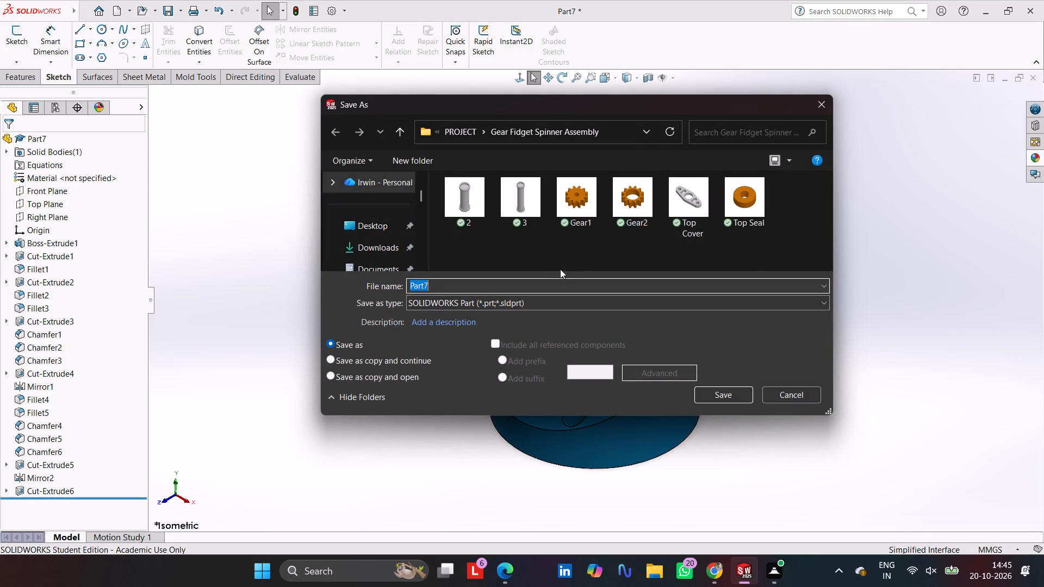
pyautogui.click(464, 129)
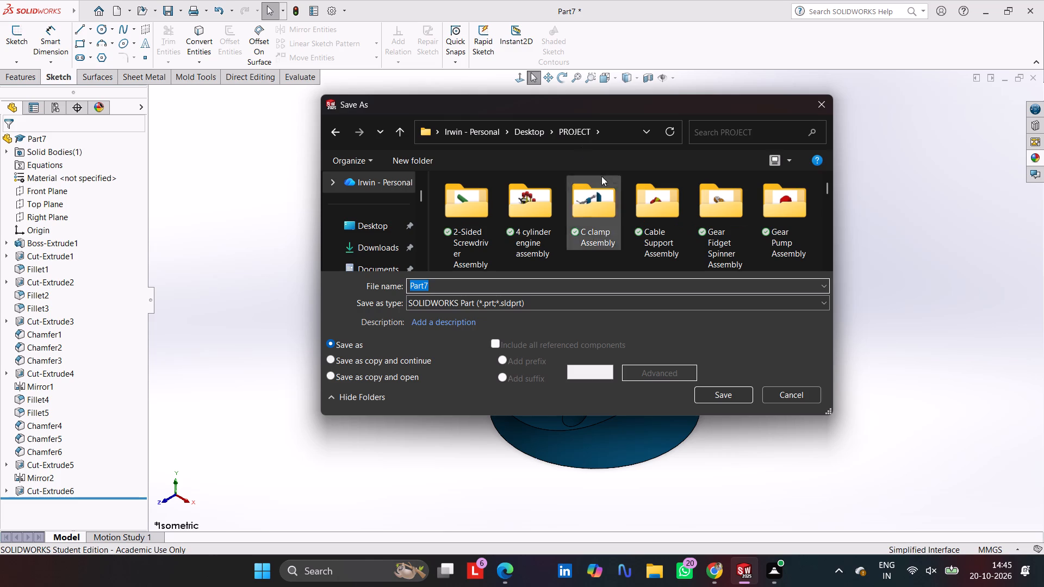
pyautogui.rightClick(623, 188)
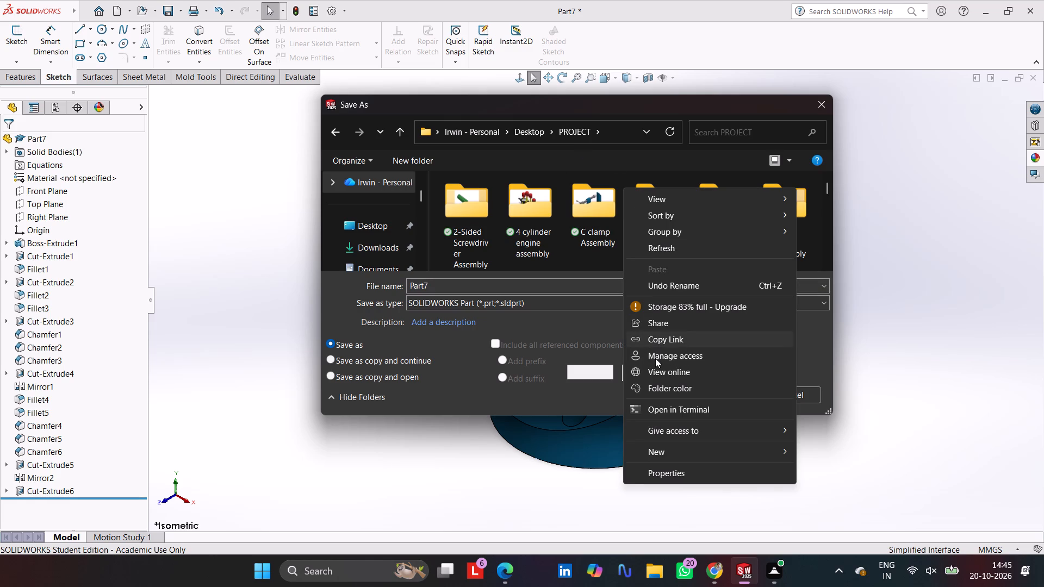
pyautogui.click(701, 450)
pyautogui.click(901, 315)
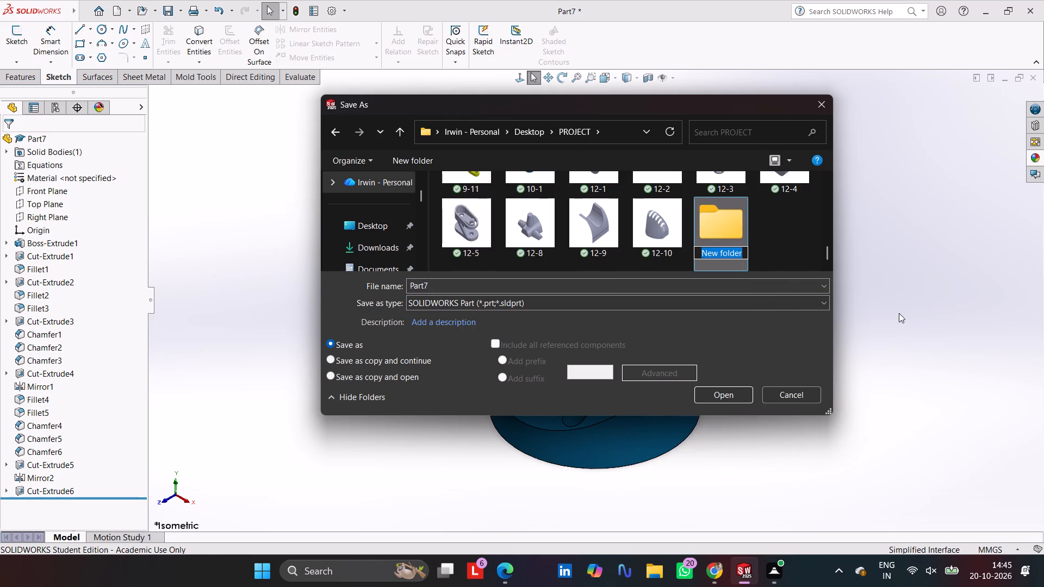
pyautogui.press('super+v')
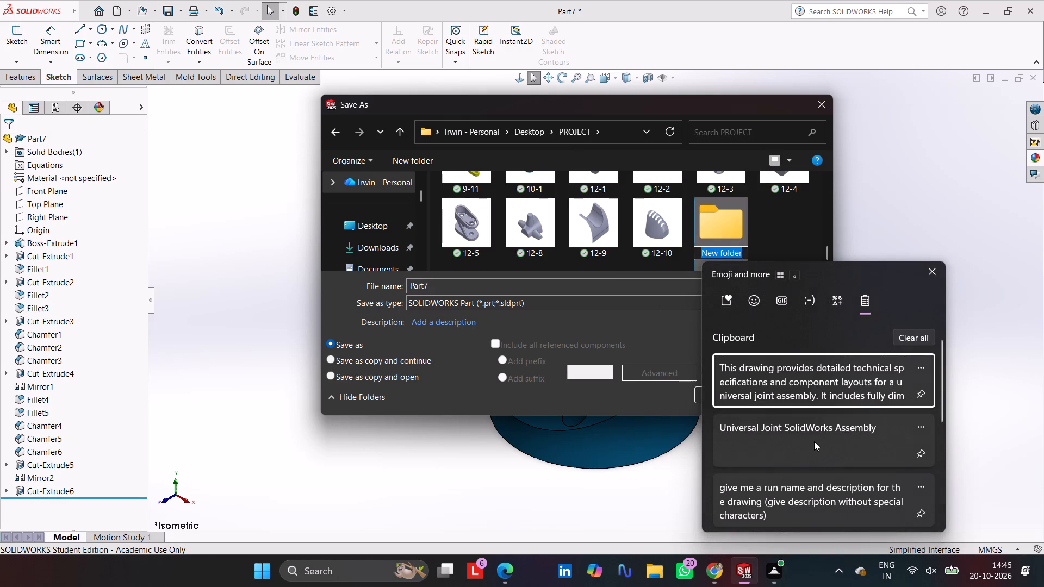
pyautogui.click(809, 441)
pyautogui.hotkey('ctrl', 'v')
pyautogui.doubleClick(726, 214)
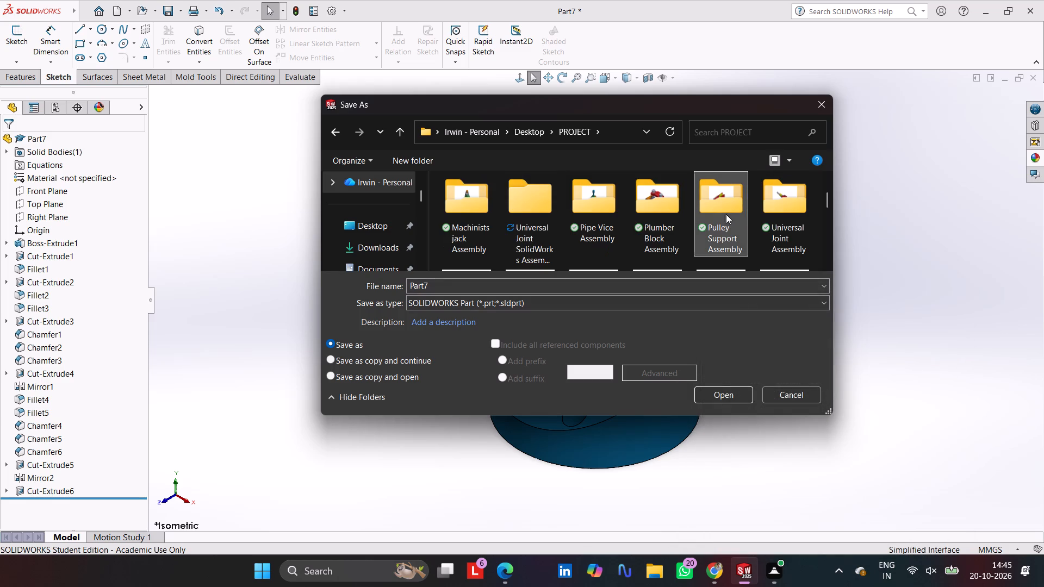
# Save the part as 1 in the Universal Joint SolidWorks Assembly folder.
pyautogui.doubleClick(533, 195)
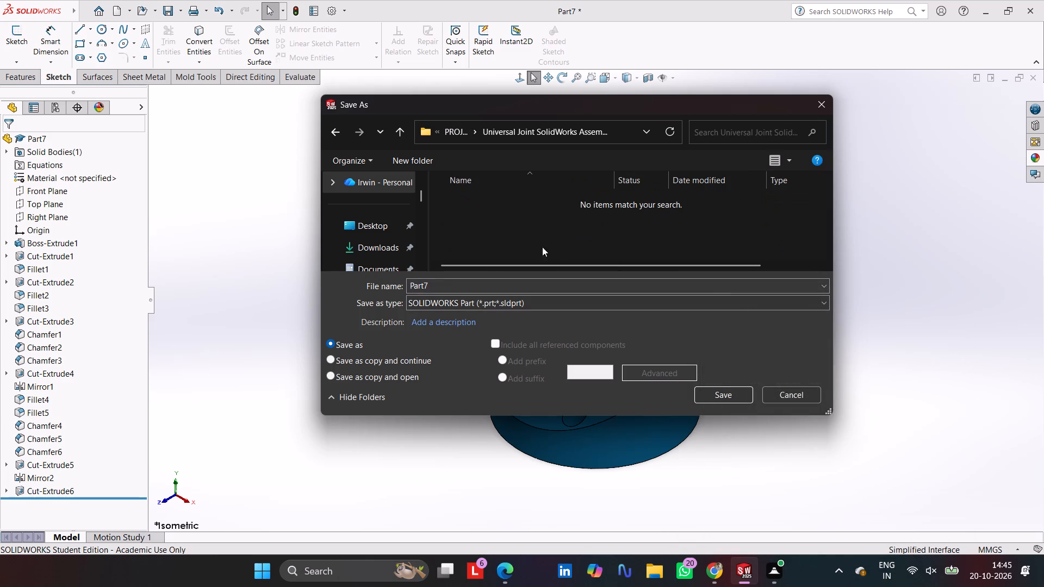
pyautogui.moveTo(450, 285); pyautogui.dragTo(371, 293)
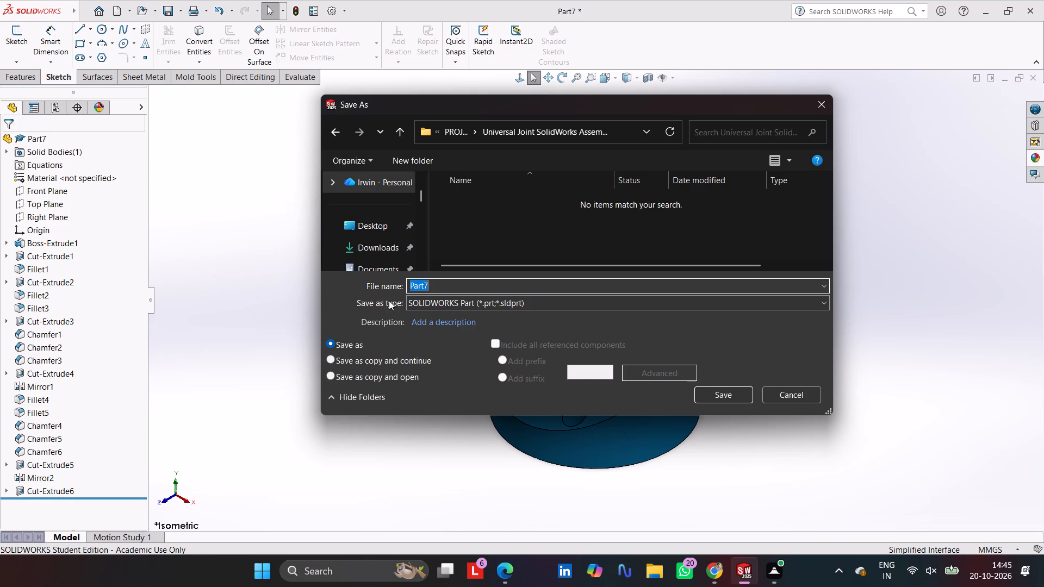
pyautogui.press('1')
pyautogui.press('Return')
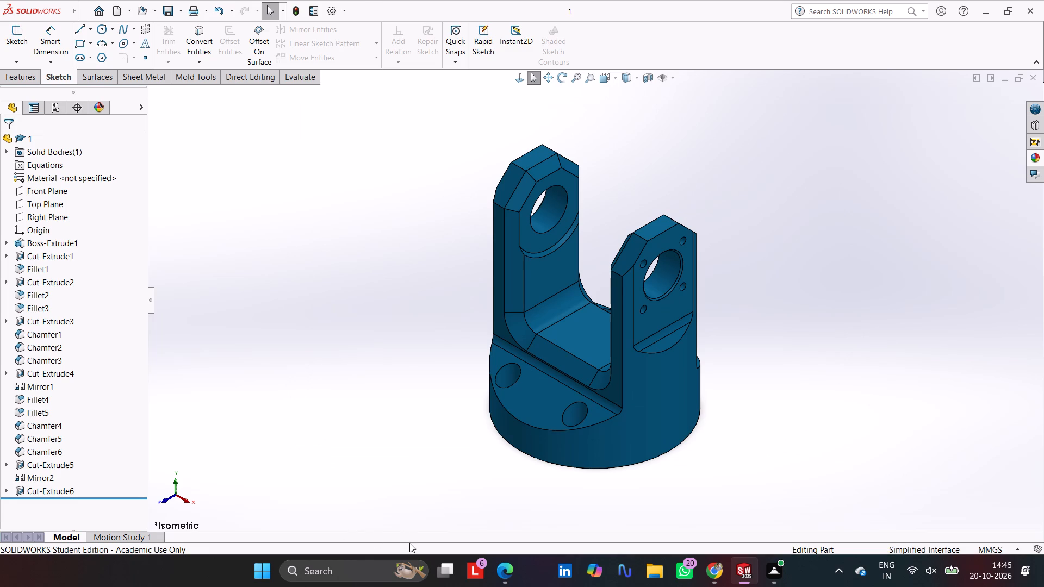
# Set the print paper size to A4 in the part's page setup.
pyautogui.hotkey('ctrl', 'p')
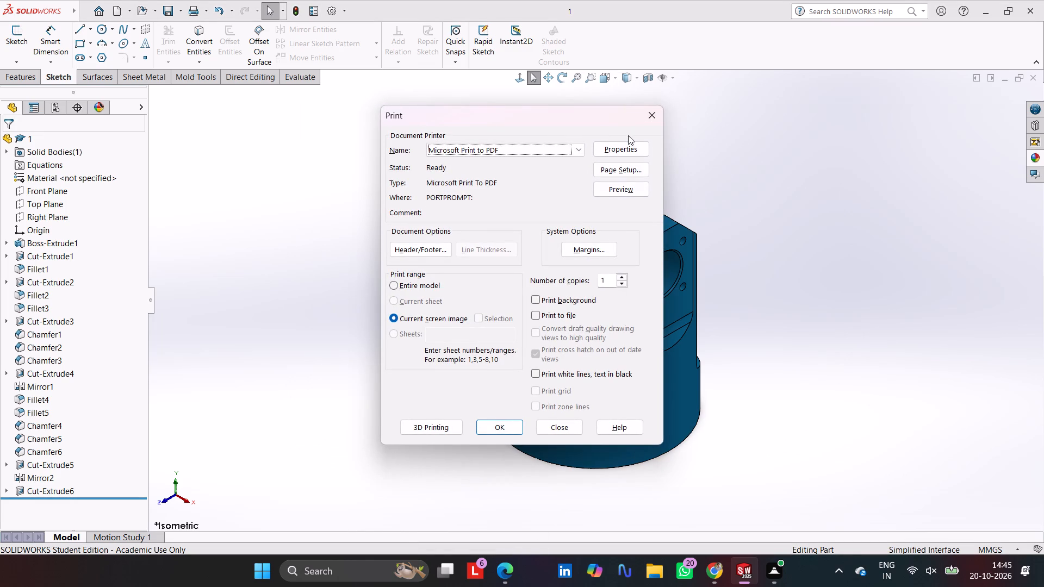
pyautogui.click(618, 168)
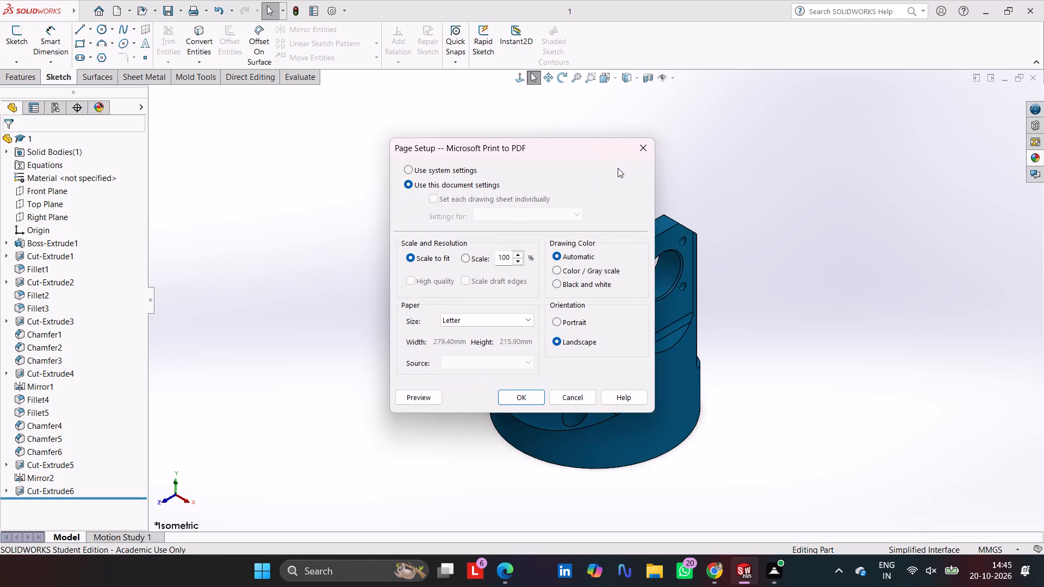
pyautogui.click(509, 319)
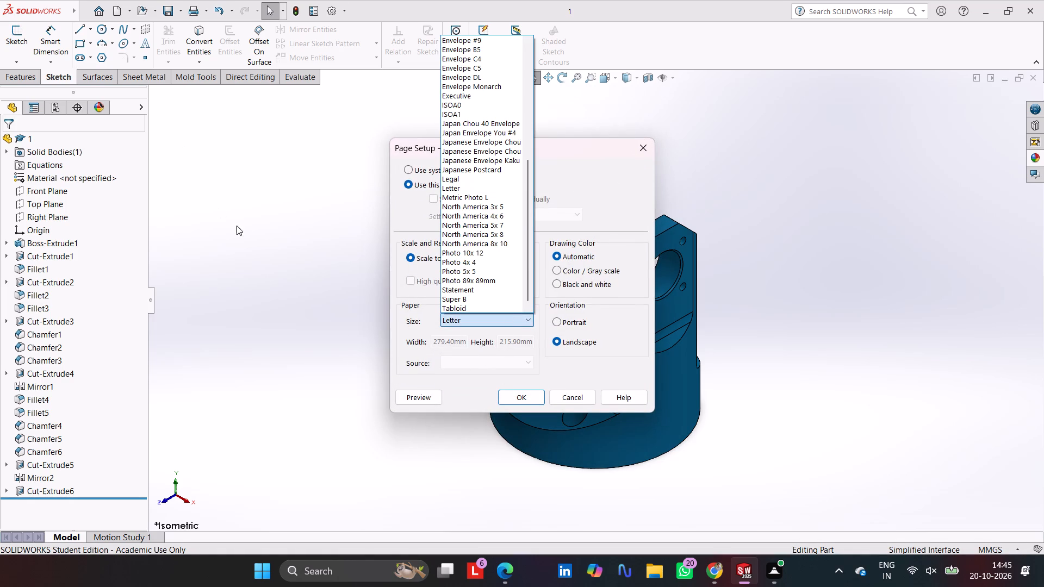
pyautogui.scroll(15, 507, 135)
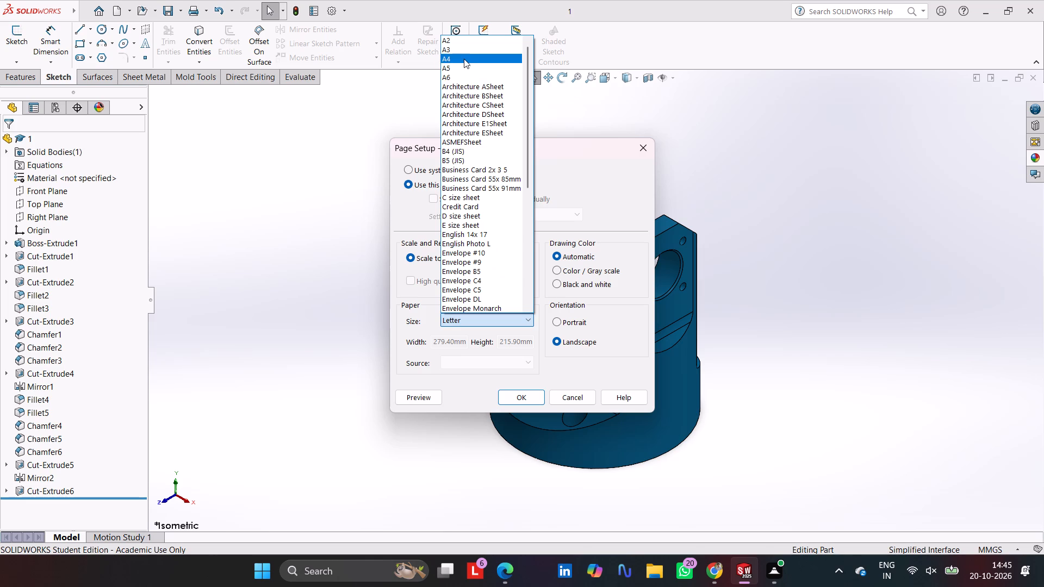
pyautogui.click(464, 59)
pyautogui.click(528, 397)
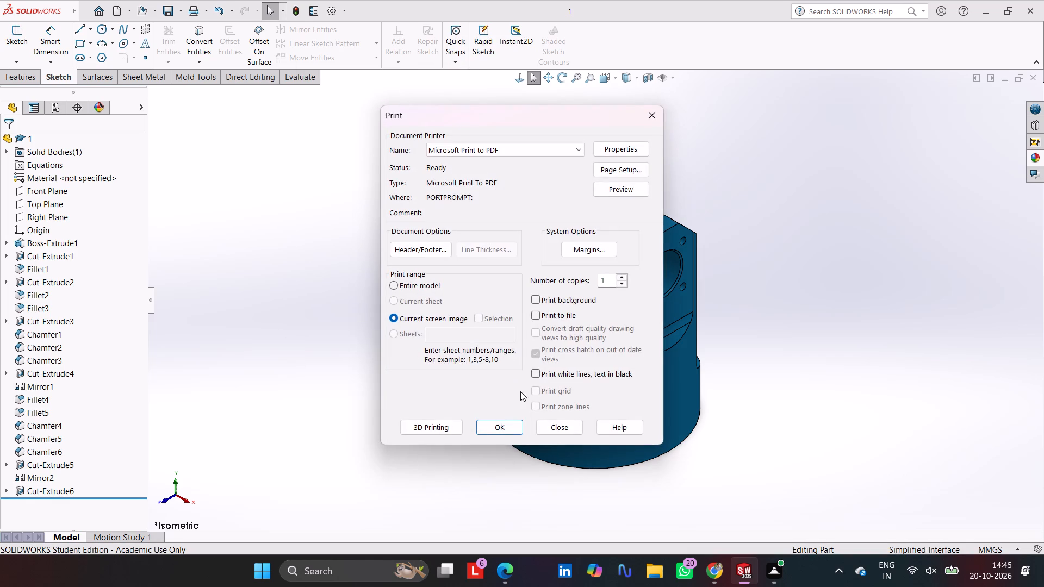
# Print the current screen image to a PDF named 1 in the Universal Joint SolidWorks Assembly folder.
pyautogui.click(501, 428)
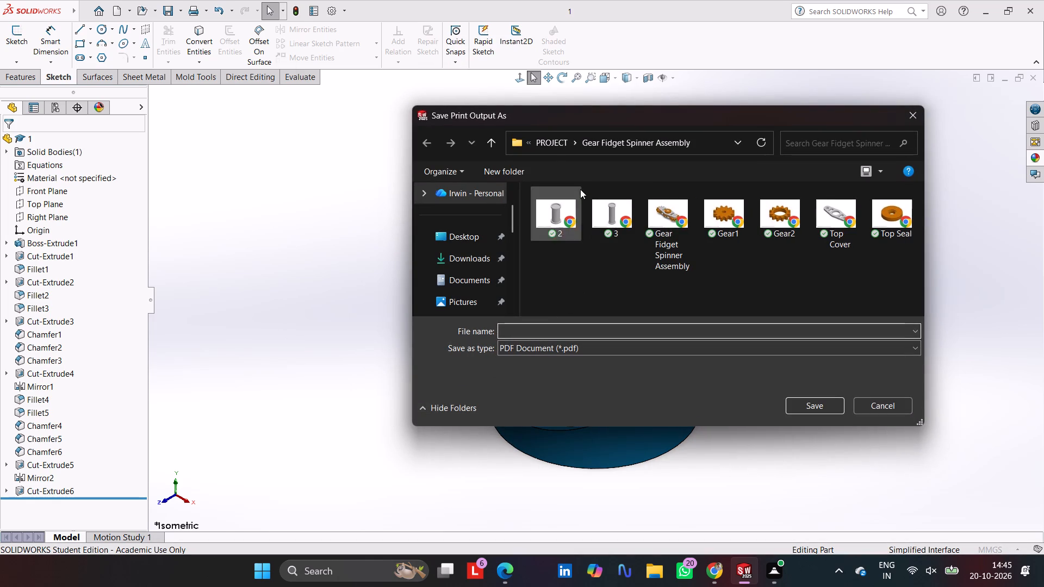
pyautogui.click(551, 144)
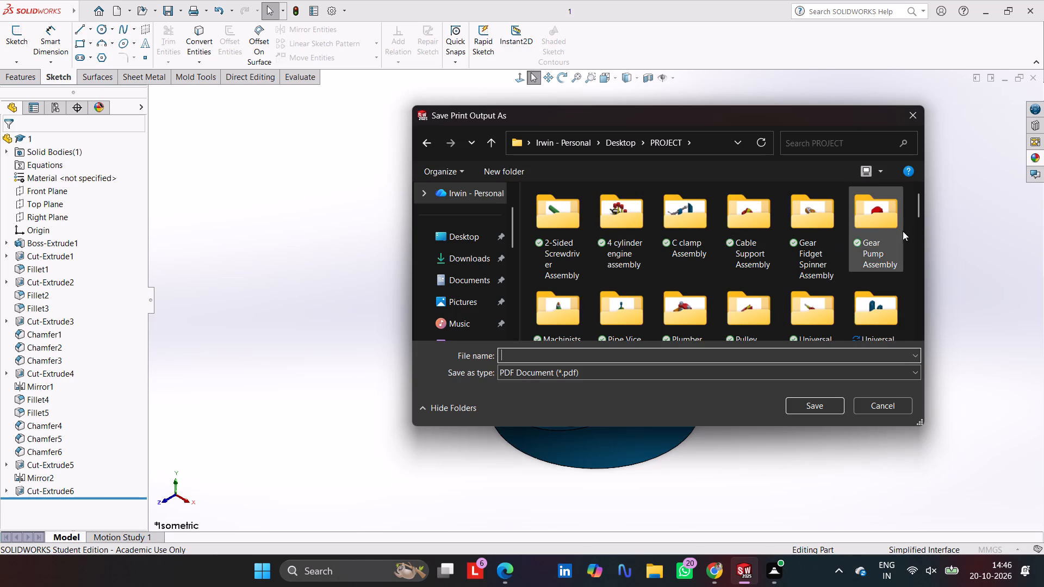
pyautogui.scroll(-1, 652, 303)
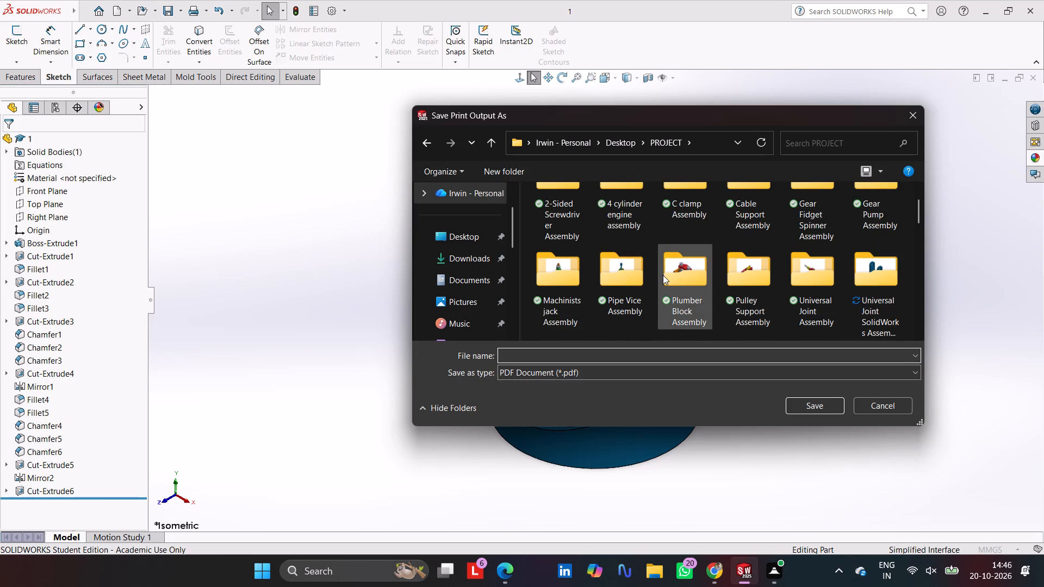
pyautogui.scroll(-1, 663, 275)
pyautogui.scroll(3, 702, 258)
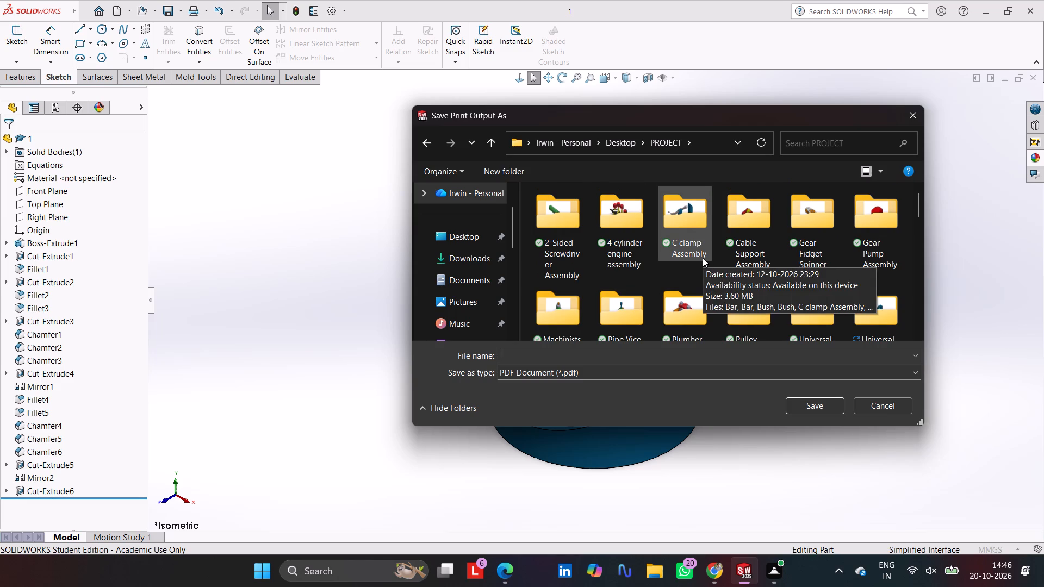
pyautogui.doubleClick(866, 312)
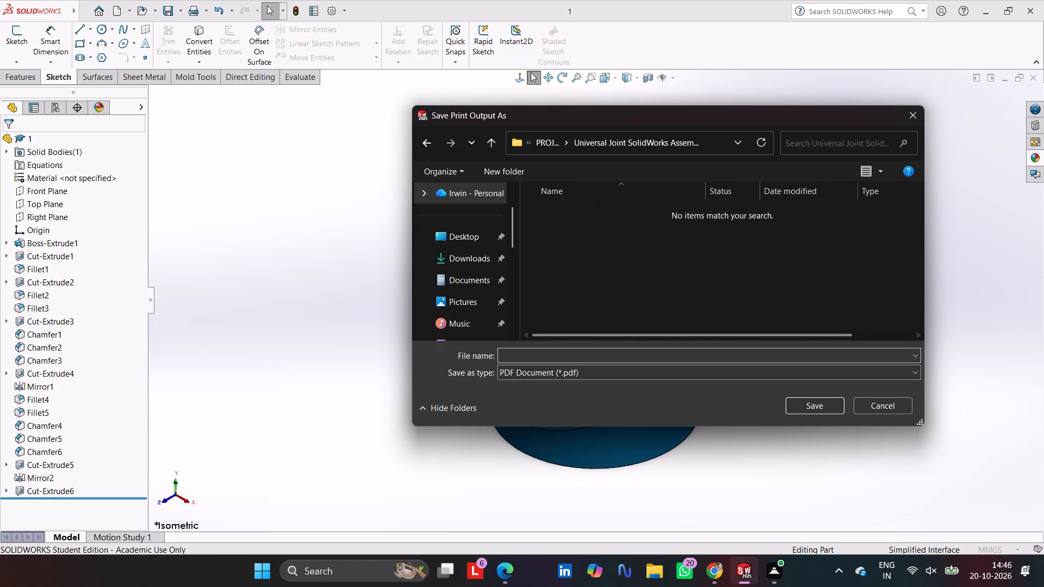
pyautogui.click(529, 353)
pyautogui.press('1')
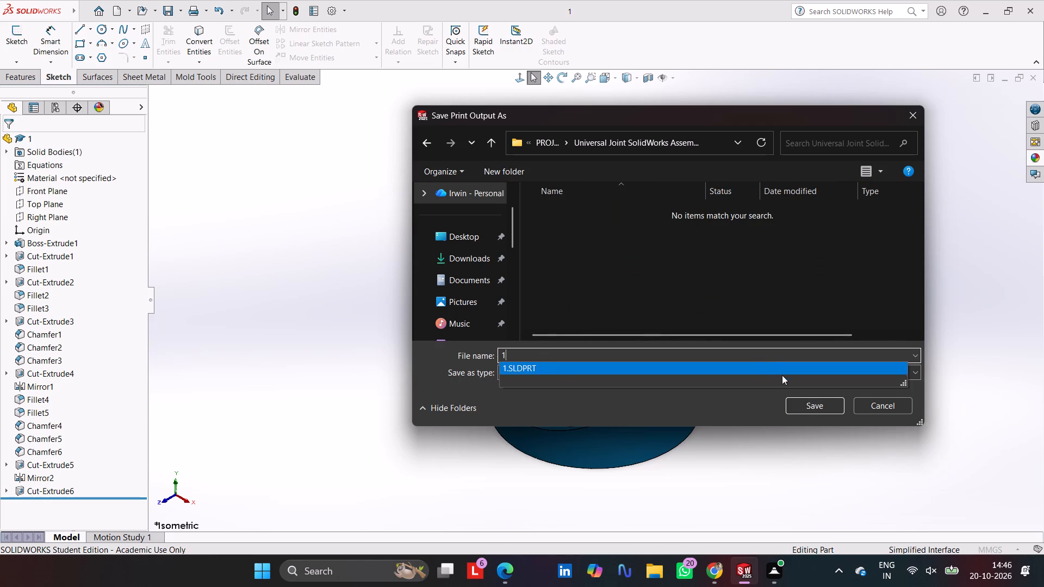
pyautogui.click(804, 407)
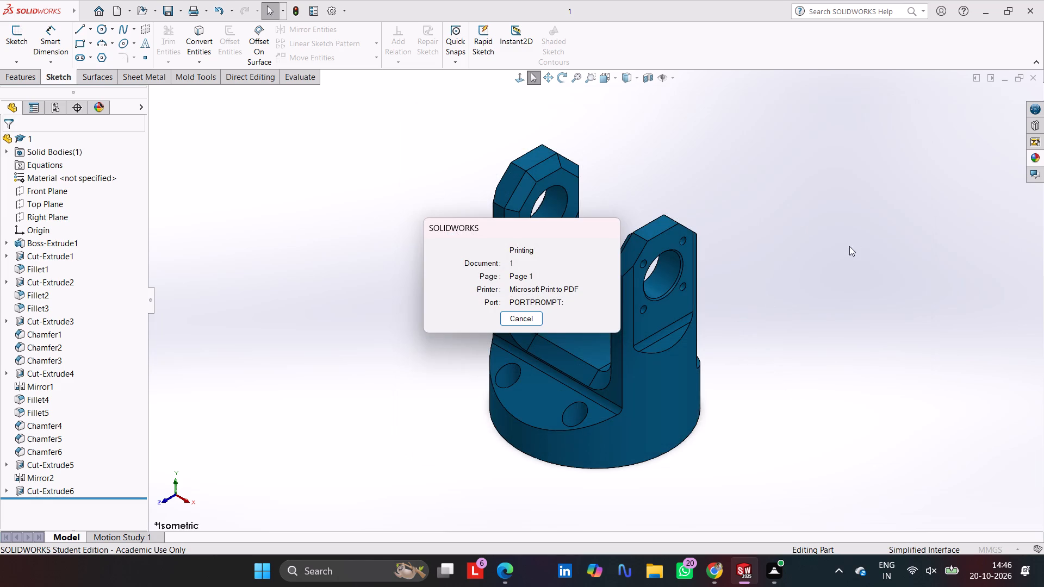
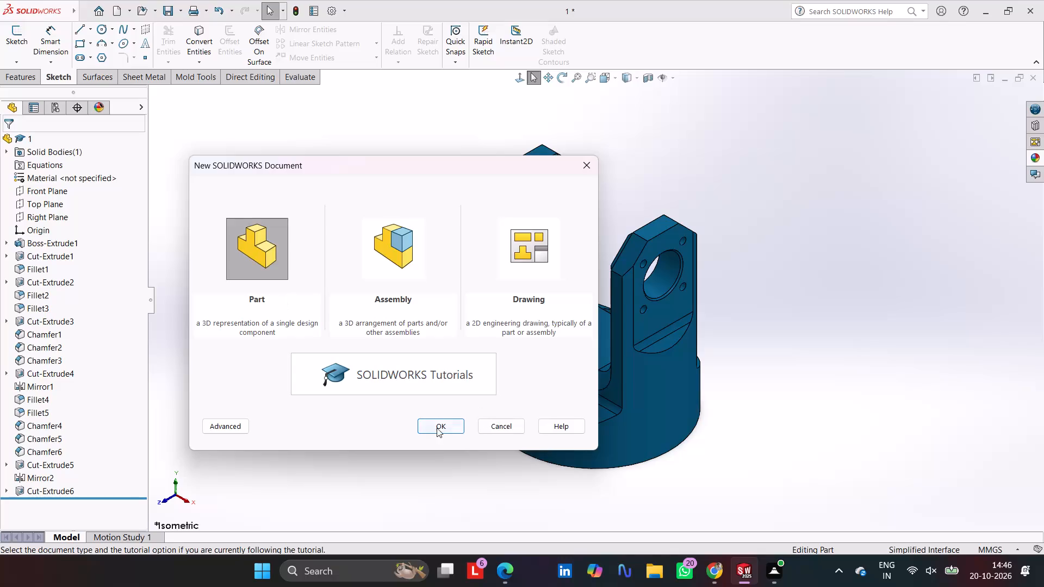
# Create a new part document and open a sketch on the Front Plane.
pyautogui.click(440, 428)
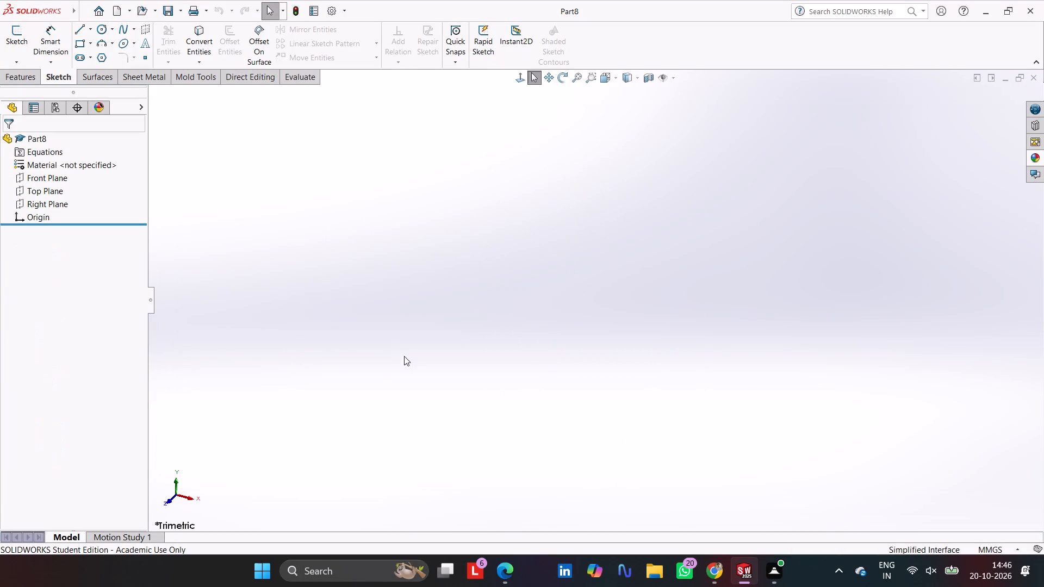
pyautogui.click(33, 179)
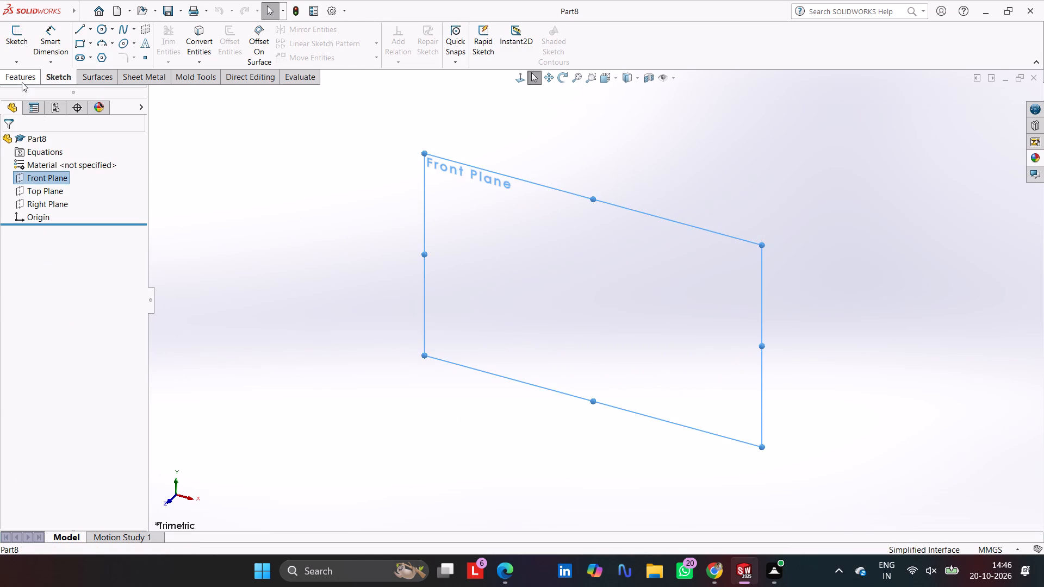
pyautogui.click(22, 82)
pyautogui.click(47, 77)
pyautogui.click(7, 30)
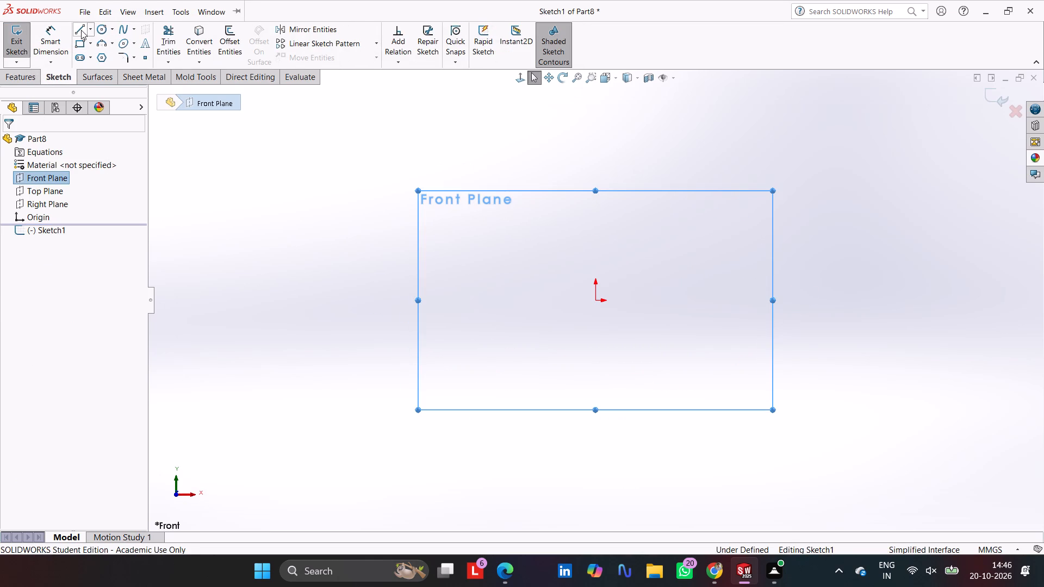
# Draw infinite-length horizontal and vertical construction lines through the origin.
pyautogui.click(83, 29)
pyautogui.click(53, 229)
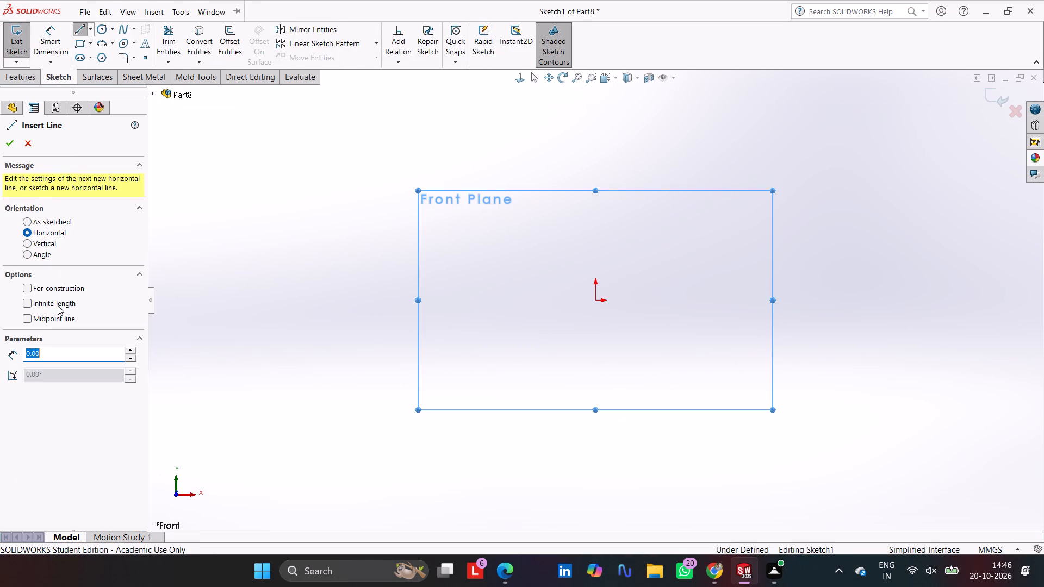
pyautogui.click(58, 305)
pyautogui.click(55, 287)
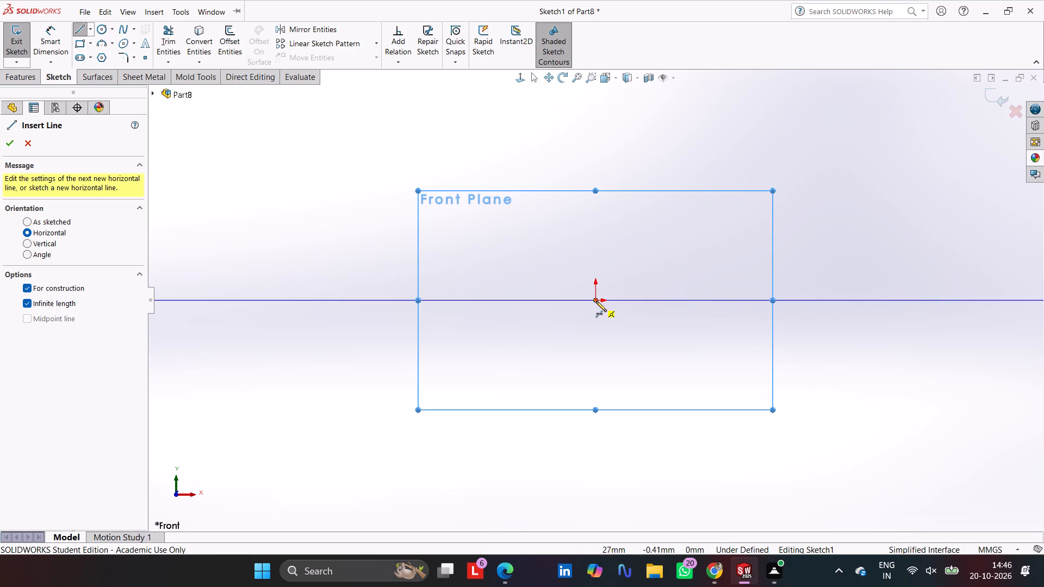
pyautogui.click(596, 301)
pyautogui.click(10, 148)
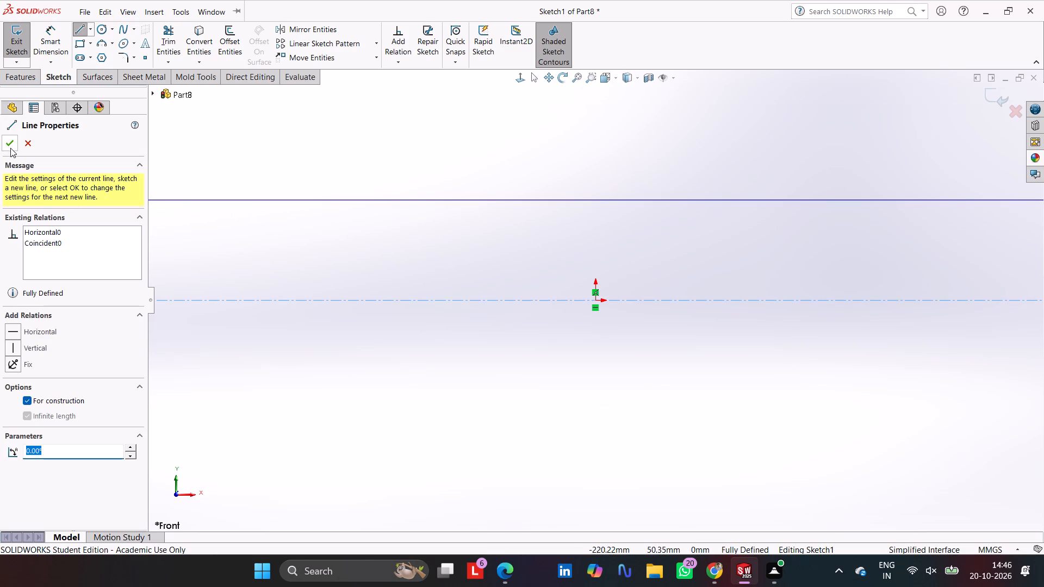
pyautogui.click(42, 245)
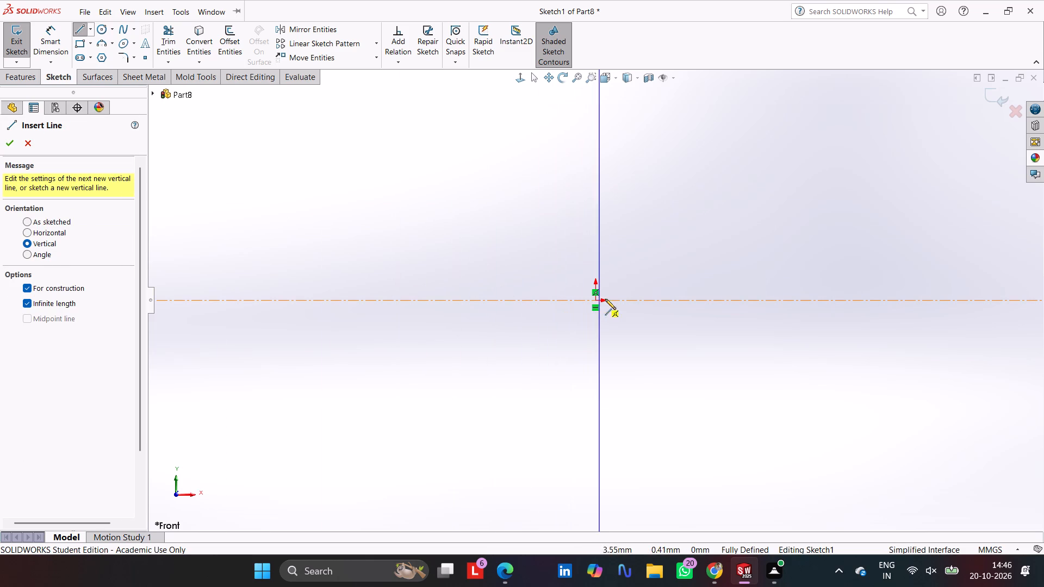
pyautogui.click(594, 301)
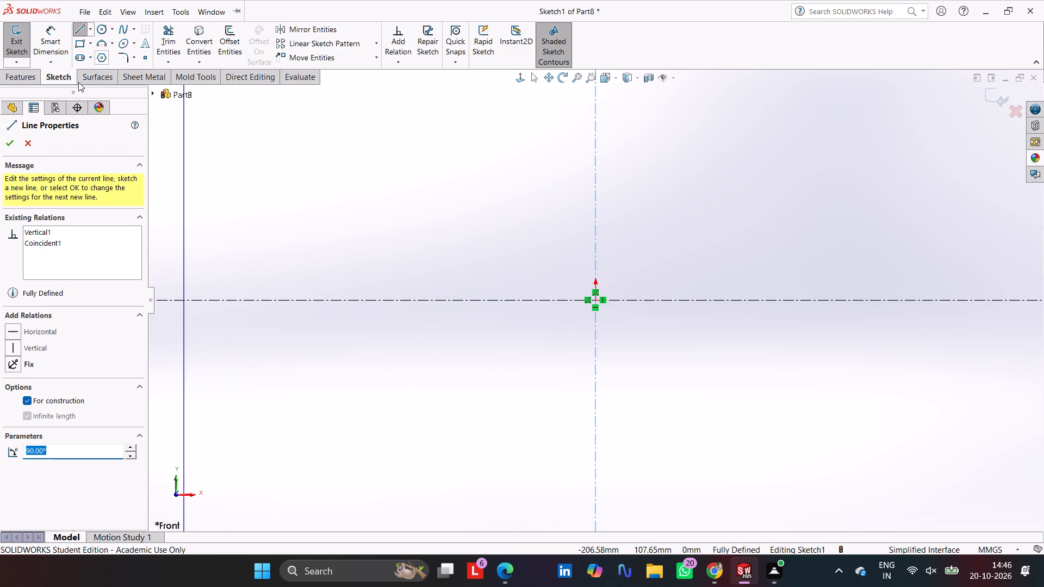
pyautogui.click(2, 142)
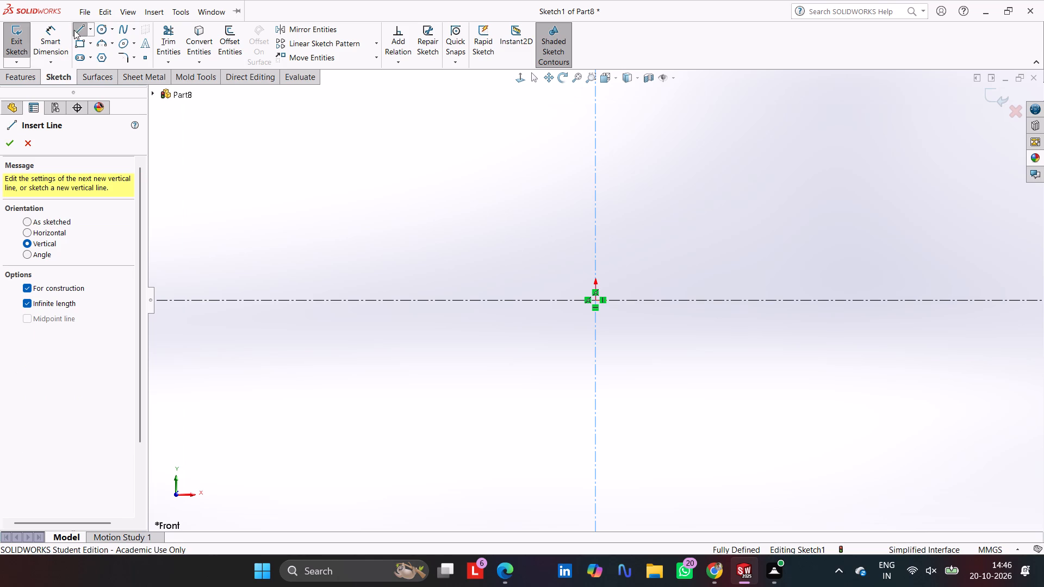
pyautogui.click(9, 141)
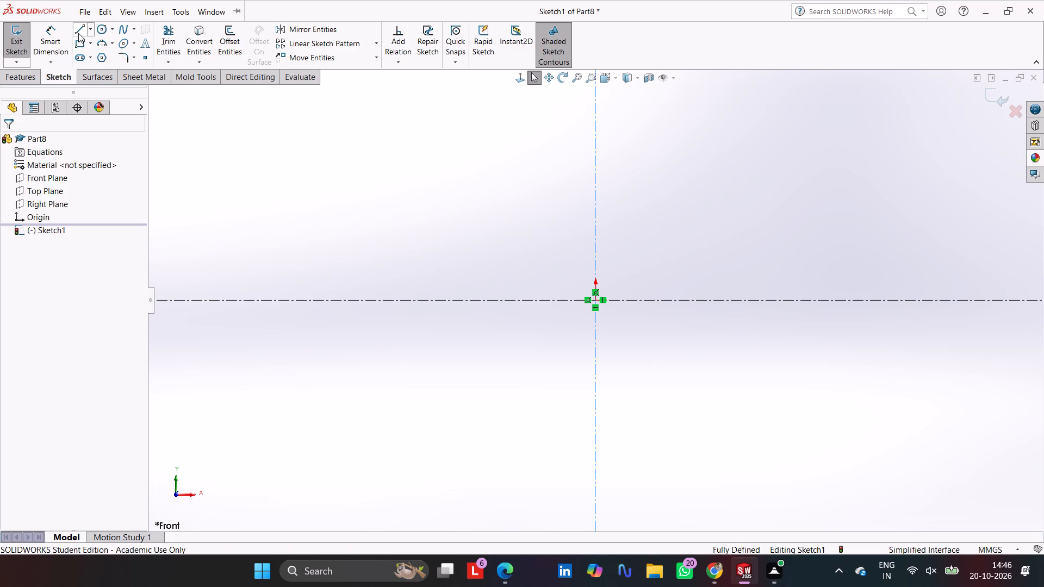
# Sketch a closed three-step line profile from the origin, rising away from it, about 113 mm long and 73 mm high, based on the horizontal centreline.
pyautogui.click(78, 33)
pyautogui.scroll(2, 602, 275)
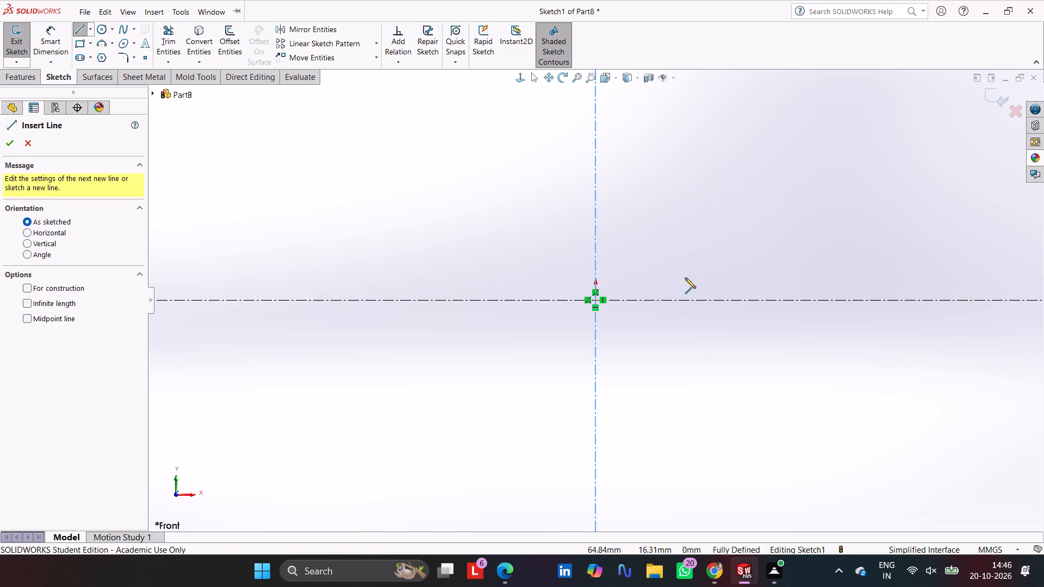
pyautogui.scroll(-5, 685, 279)
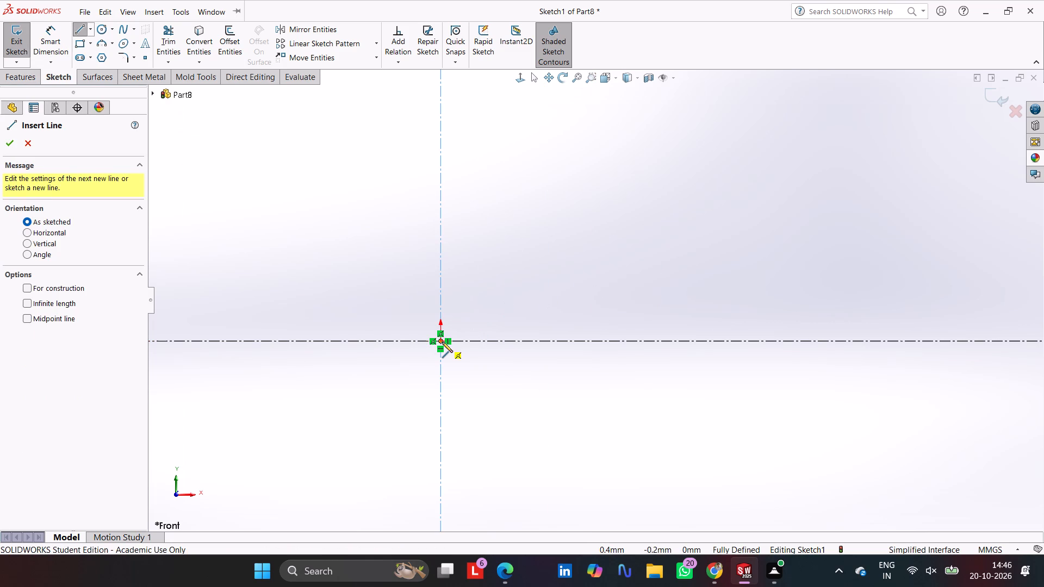
pyautogui.click(442, 342)
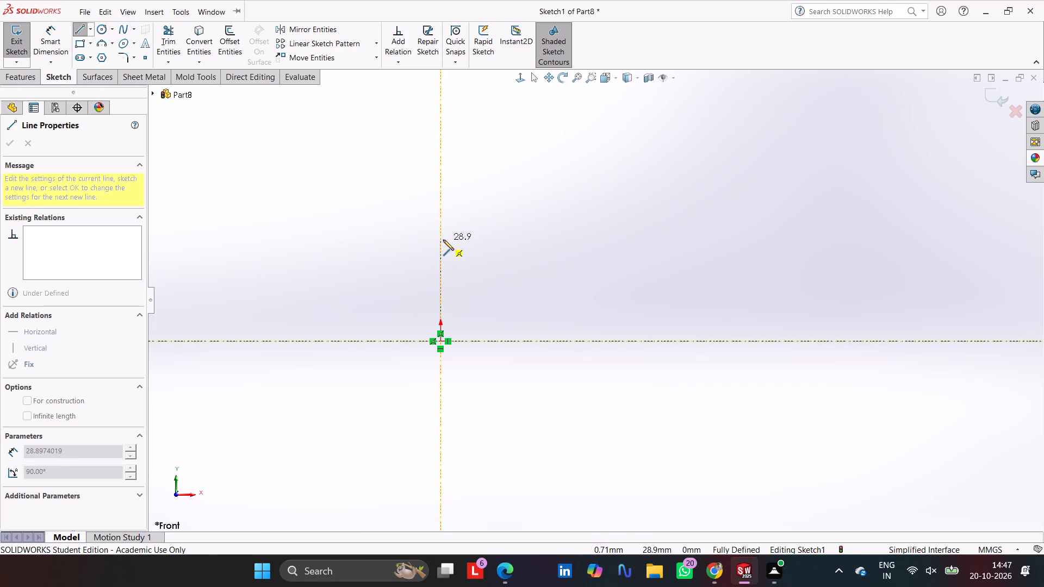
pyautogui.click(443, 240)
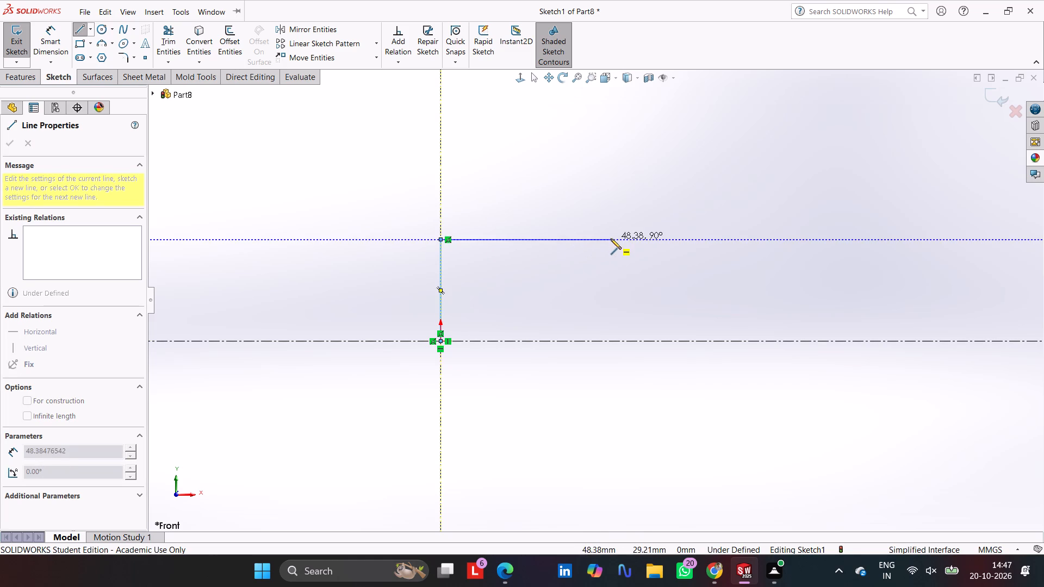
pyautogui.click(611, 239)
pyautogui.click(613, 163)
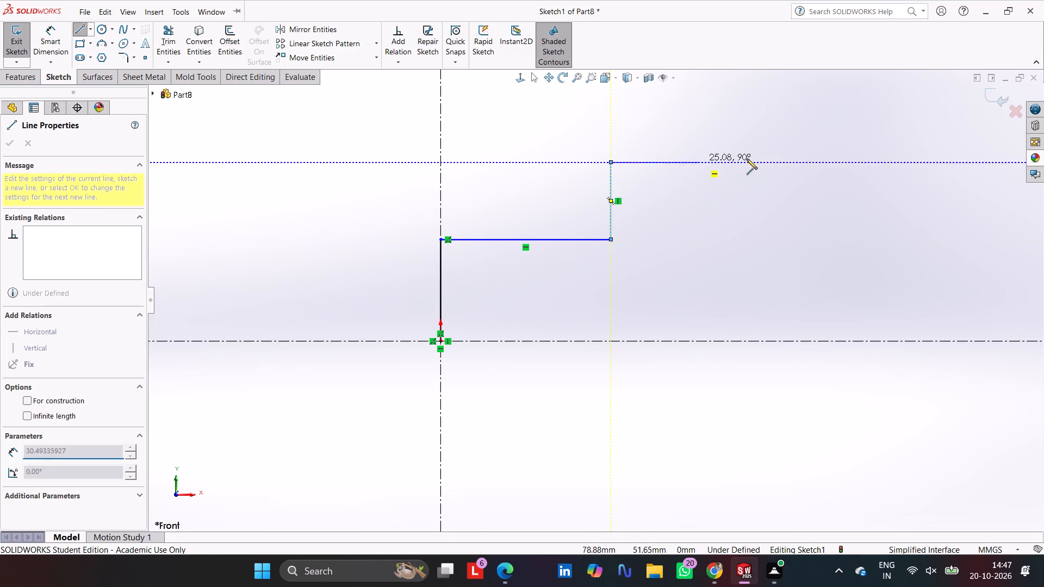
pyautogui.click(788, 161)
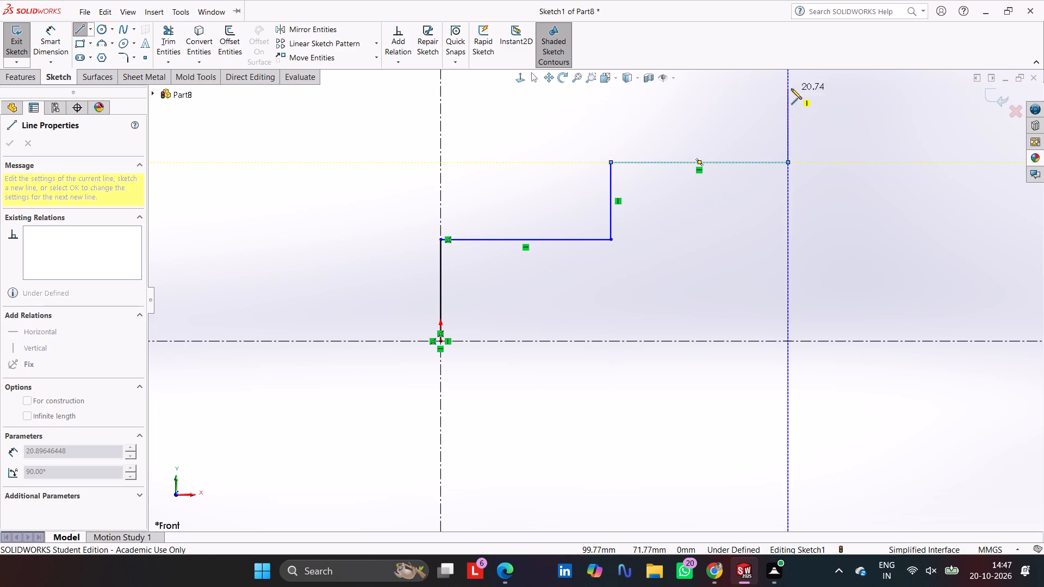
pyautogui.click(790, 86)
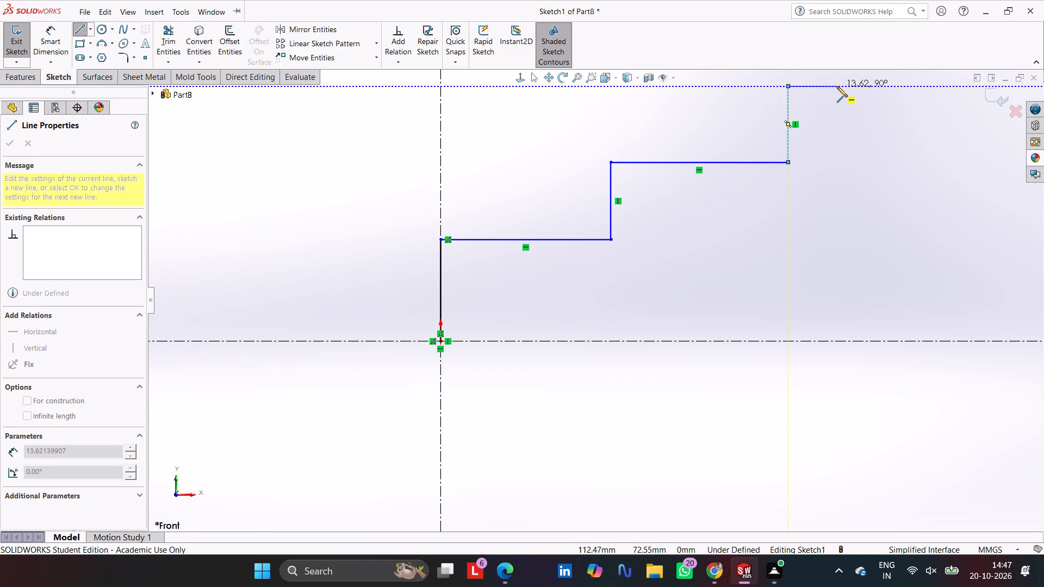
pyautogui.click(837, 86)
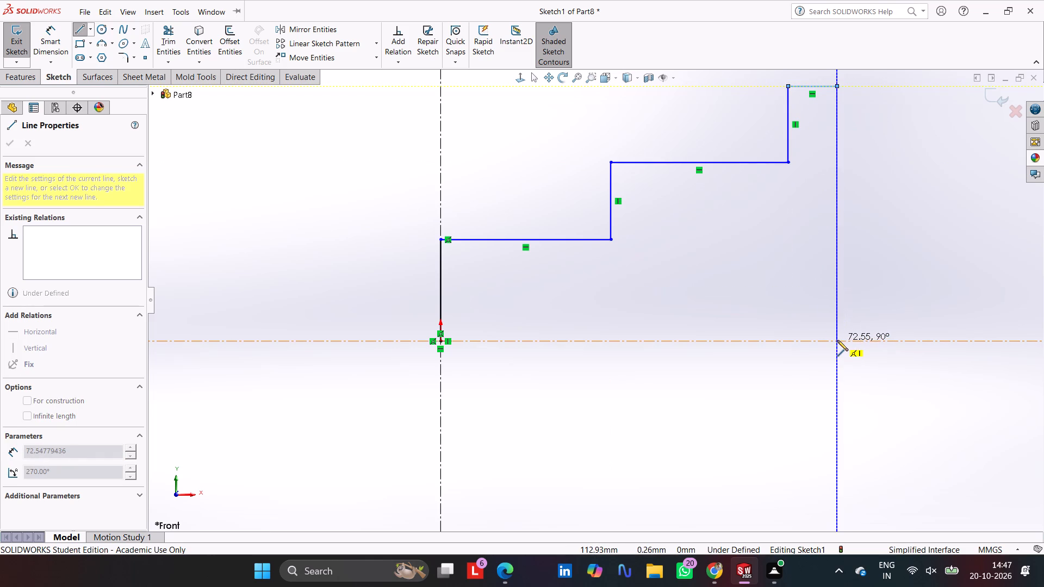
pyautogui.click(837, 340)
pyautogui.click(443, 341)
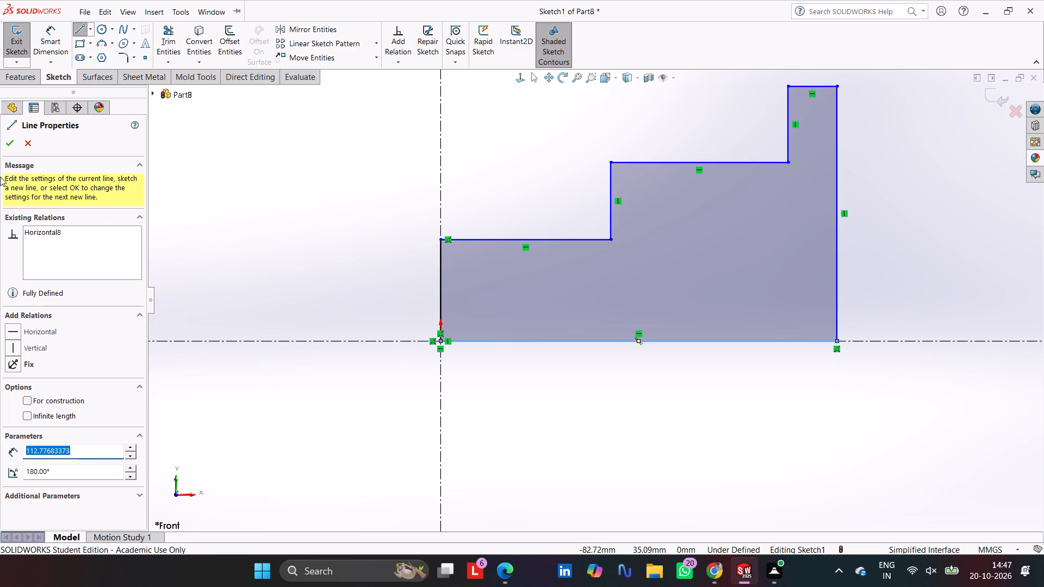
pyautogui.click(5, 144)
# Dimension the profile's tallest vertical edge, farthest from the origin, to 30 mm.
pyautogui.click(54, 37)
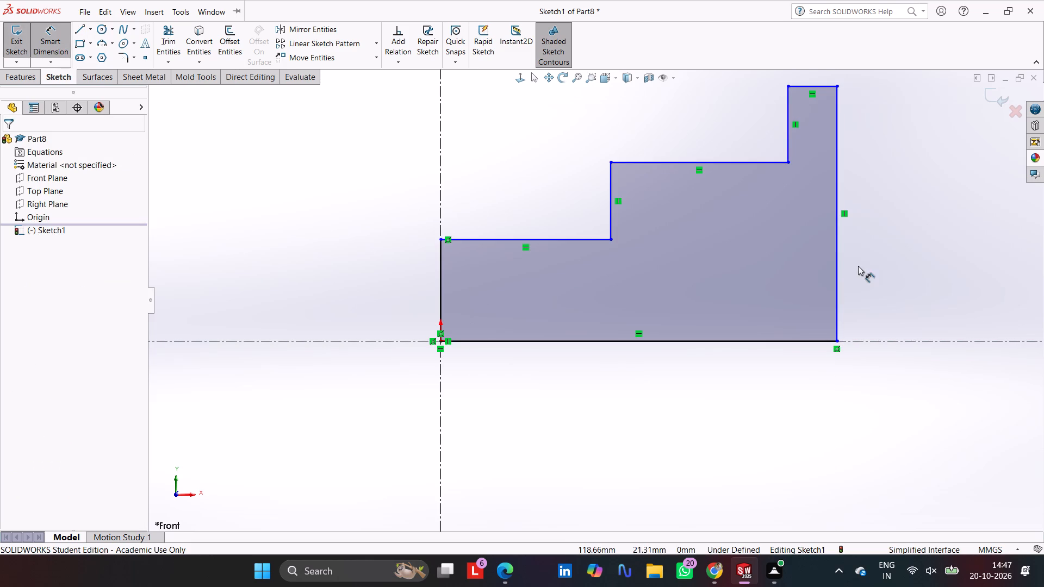
pyautogui.click(835, 278)
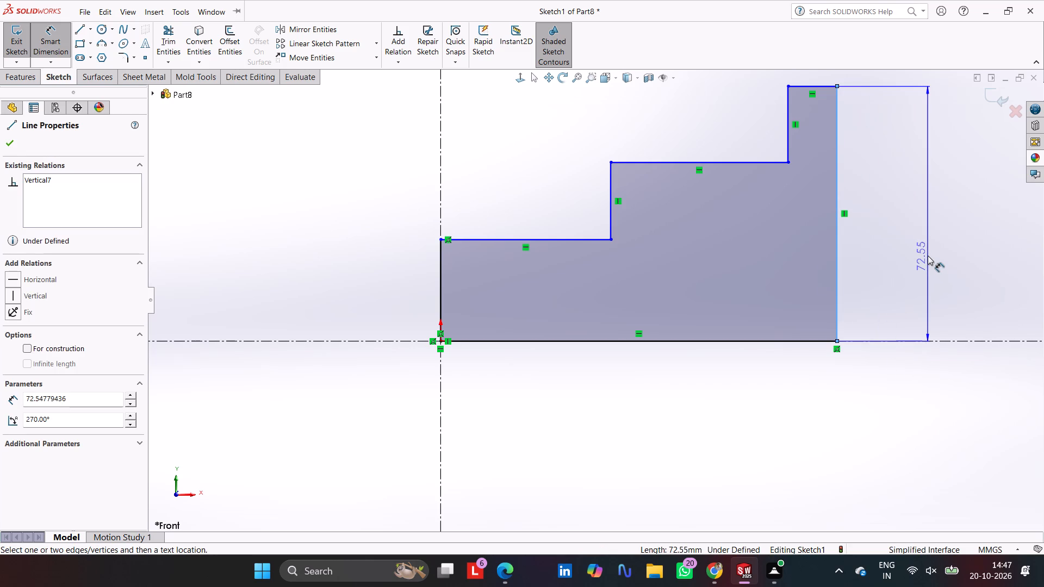
pyautogui.click(928, 255)
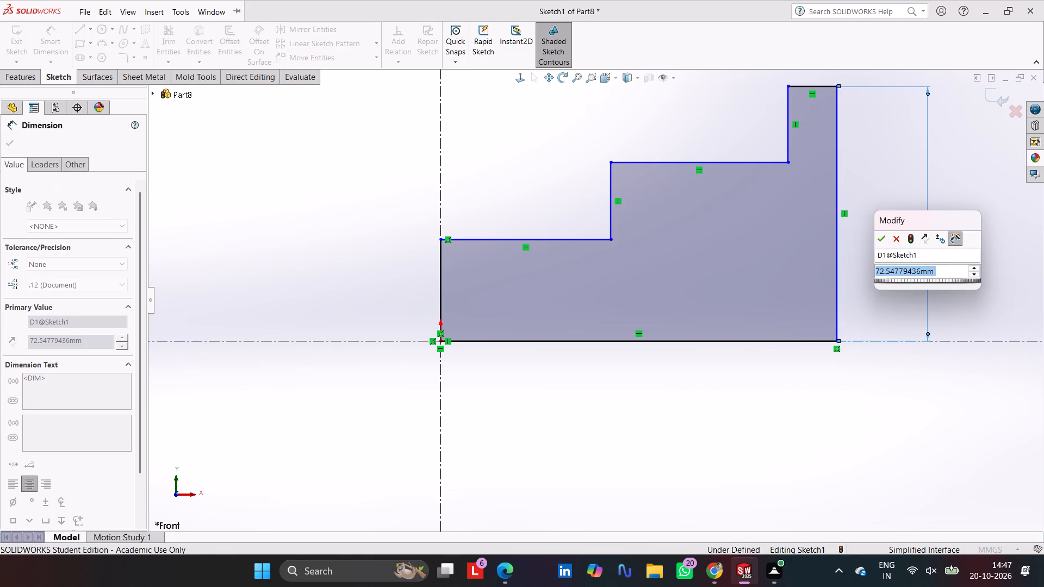
pyautogui.write('30')
pyautogui.press('Return')
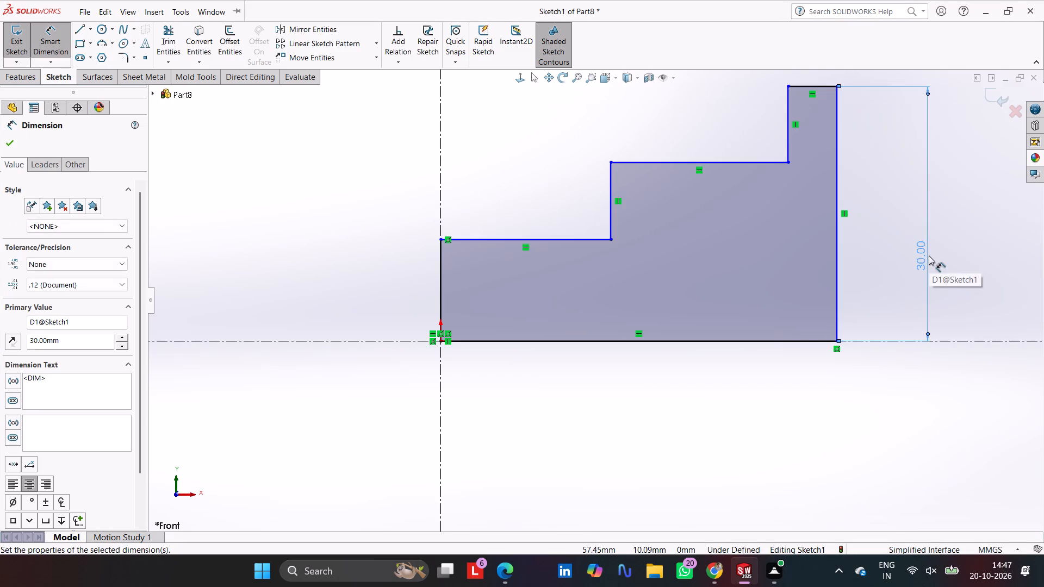
# Dimension the height of the profile's middle step above the base line to 15 mm.
pyautogui.click(746, 161)
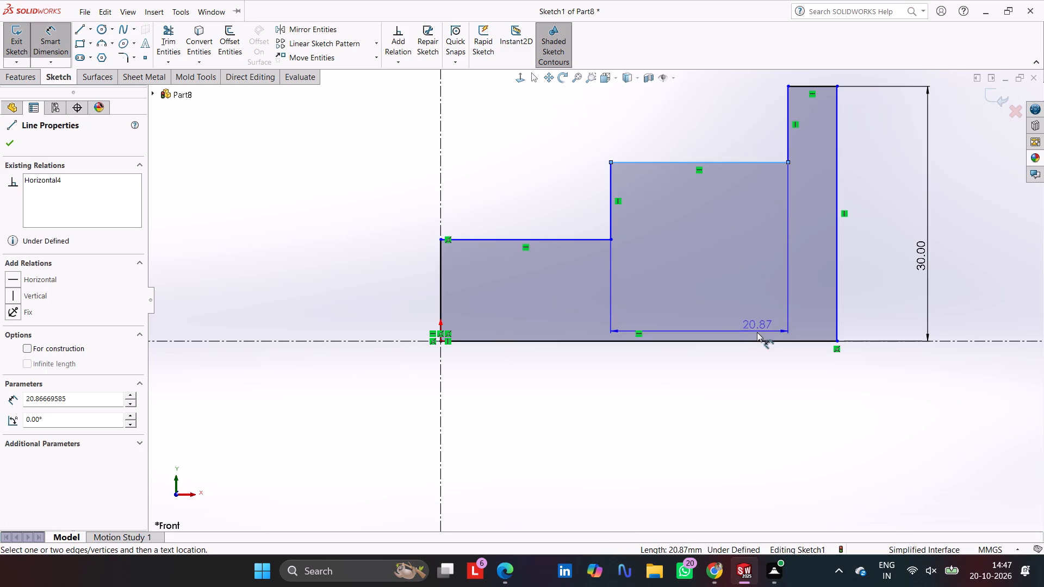
pyautogui.click(757, 340)
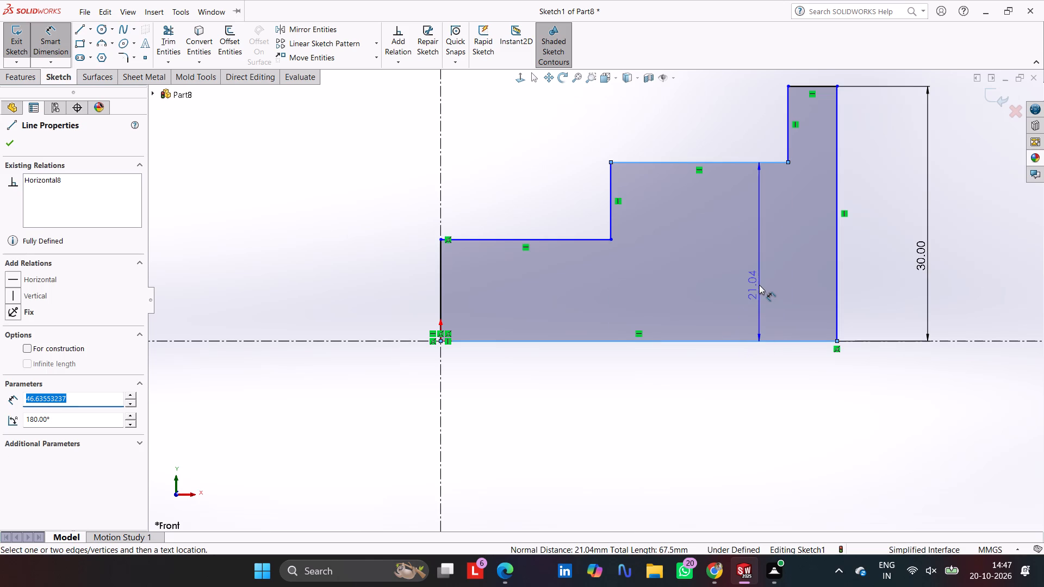
pyautogui.click(759, 279)
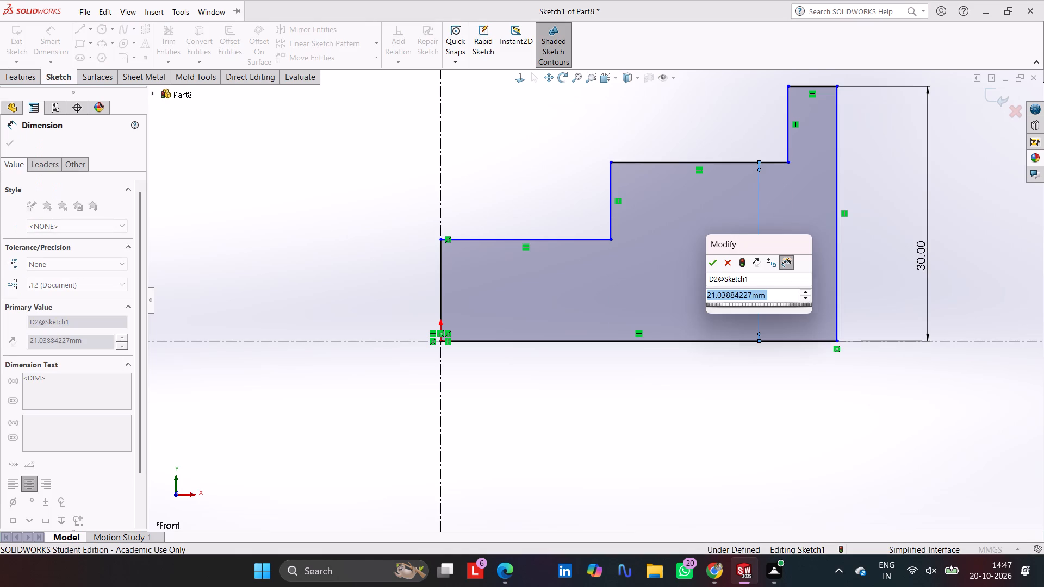
pyautogui.write('15')
pyautogui.press('Return')
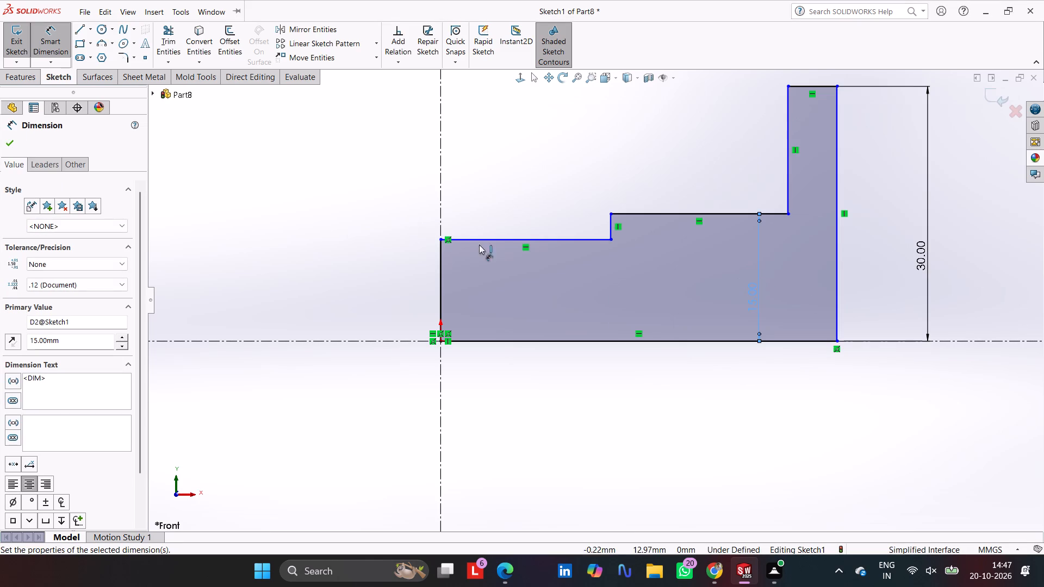
# Dimension the height of the lowest step, beside the origin, above the base line to 12.5 mm.
pyautogui.click(575, 238)
pyautogui.click(546, 339)
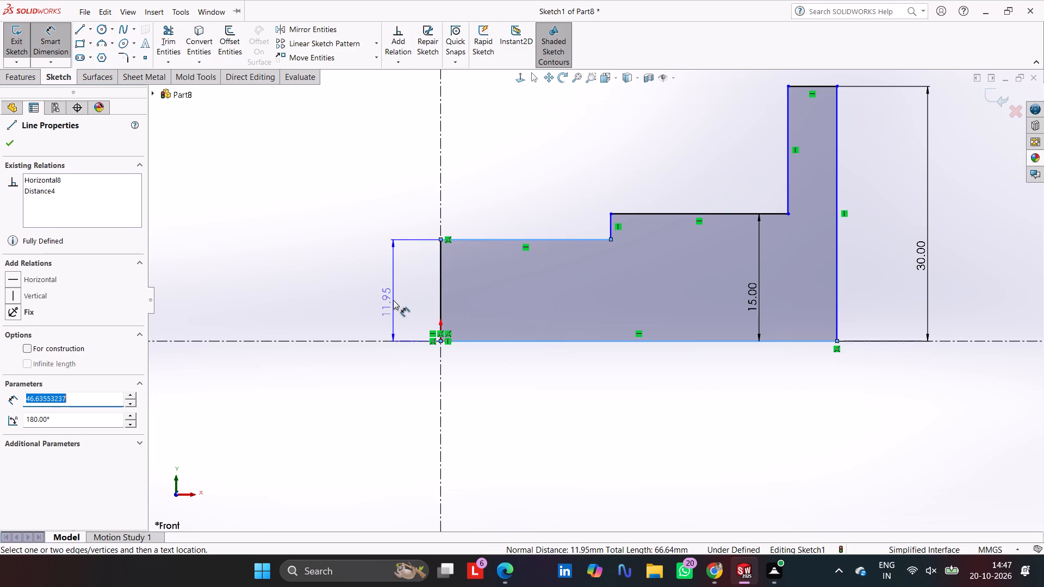
pyautogui.click(390, 297)
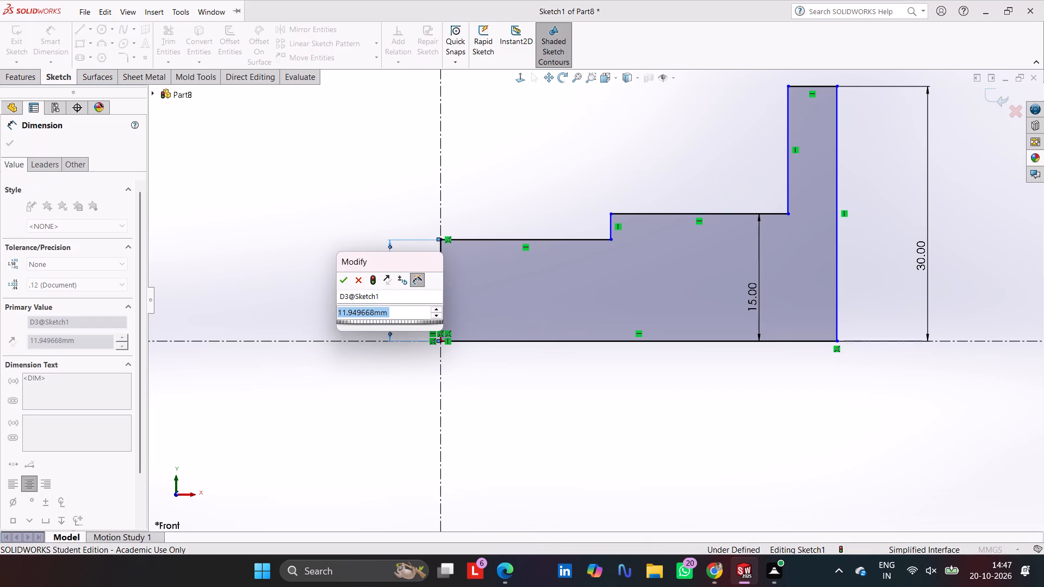
pyautogui.write('25/')
pyautogui.press('2')
pyautogui.press('Return')
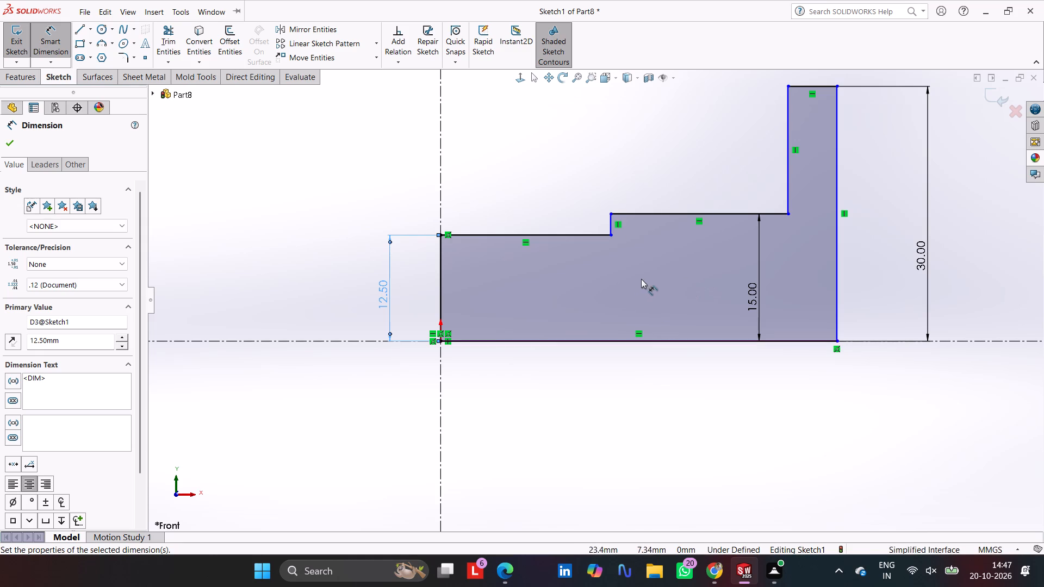
# Dimension the short top edge of the tallest step to 10 mm.
pyautogui.click(822, 89)
pyautogui.click(824, 79)
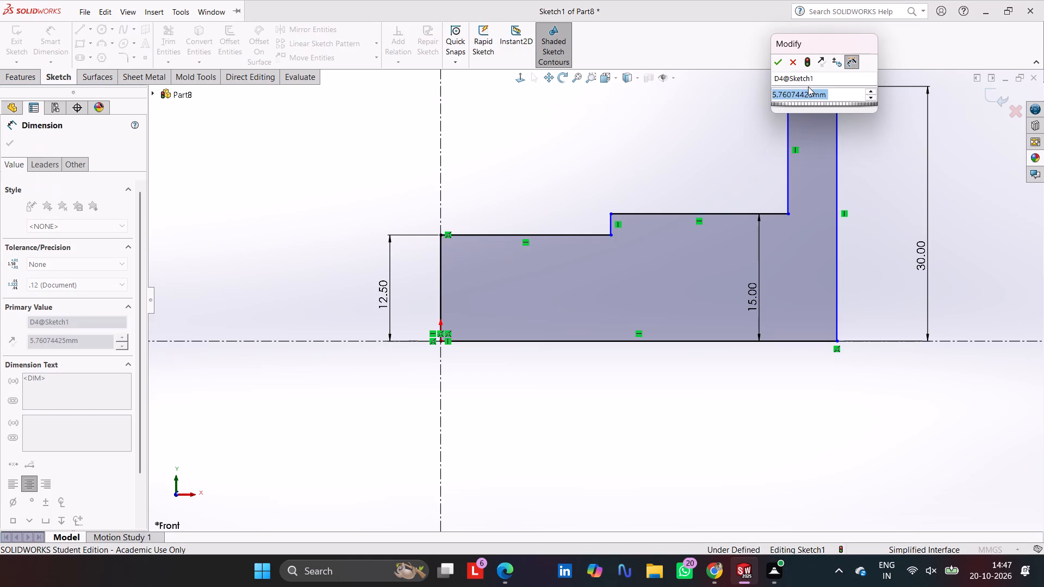
pyautogui.write('10')
pyautogui.press('Return')
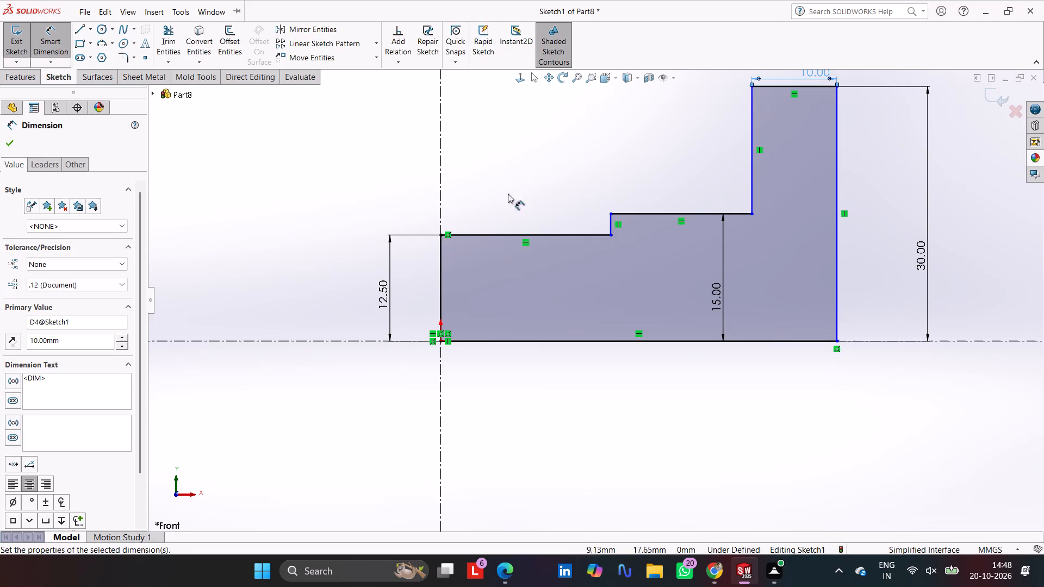
# Dimension the horizontal distance from the vertical edge at the origin to the inner corner of the tallest step to 40 mm.
pyautogui.click(442, 276)
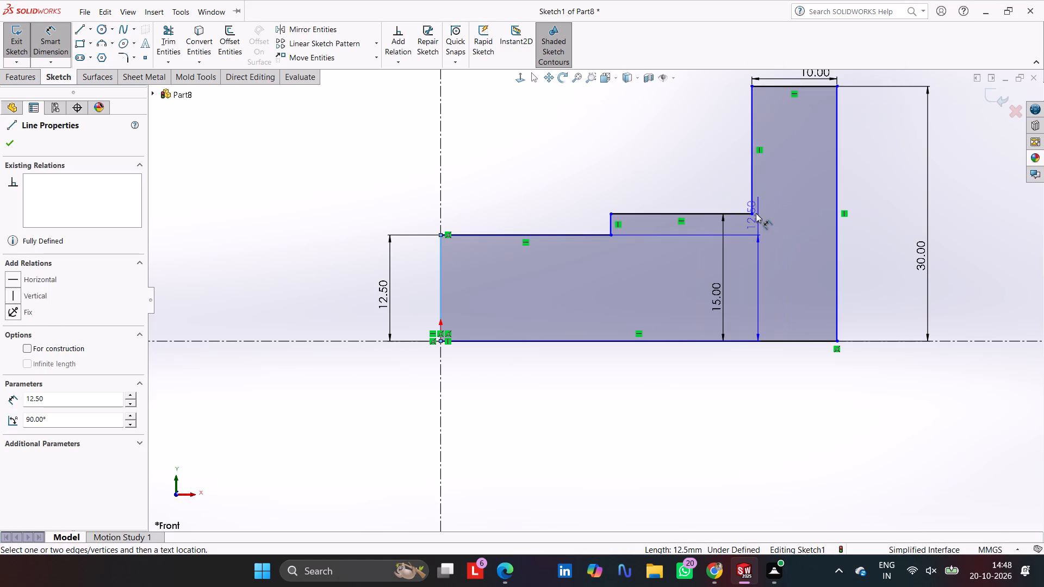
pyautogui.click(751, 214)
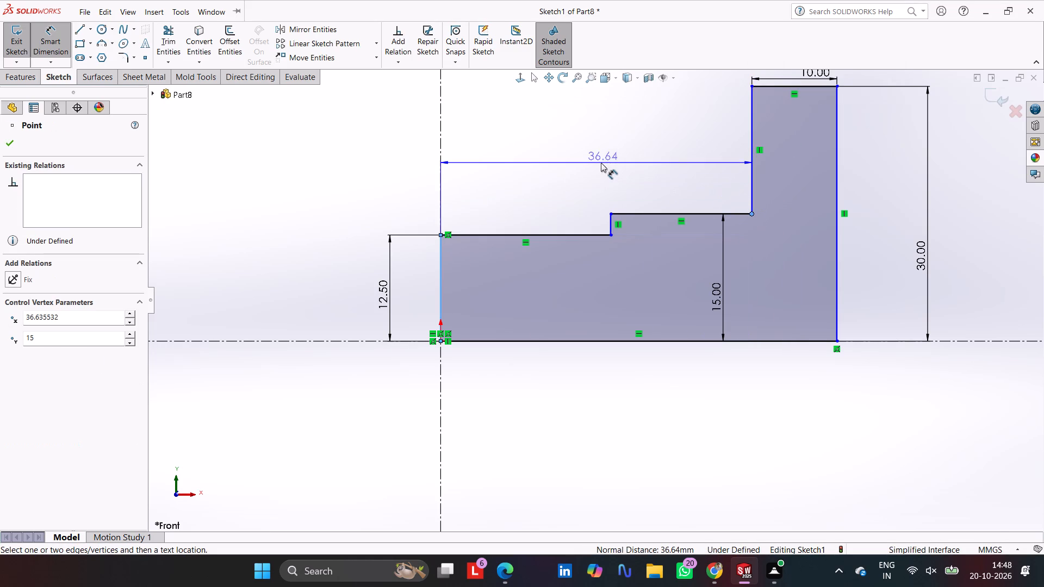
pyautogui.click(601, 163)
pyautogui.write('40')
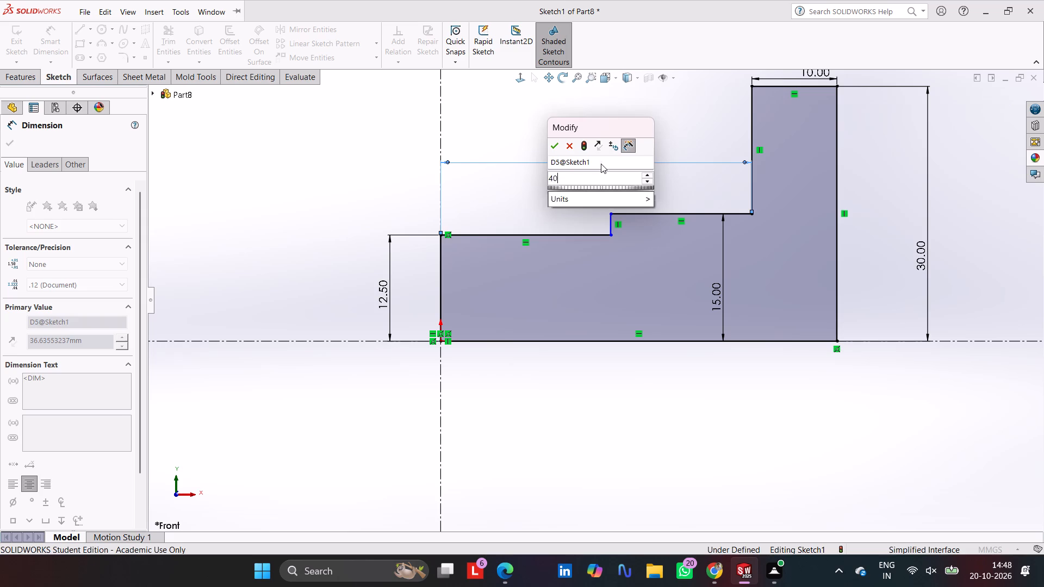
pyautogui.press('Return')
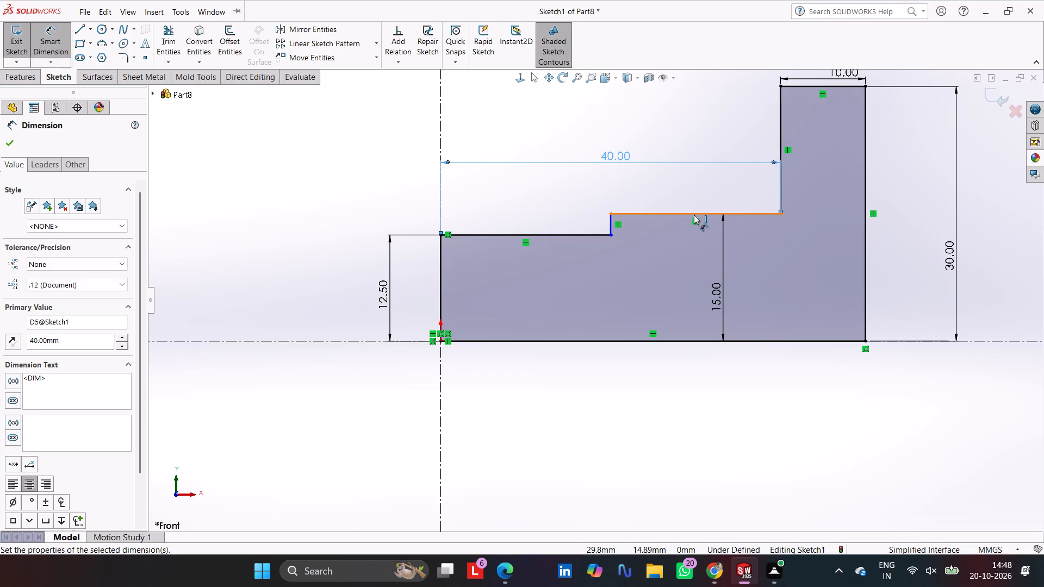
# Dimension the length of the middle step's top horizontal edge to 17.5 mm.
pyautogui.click(694, 215)
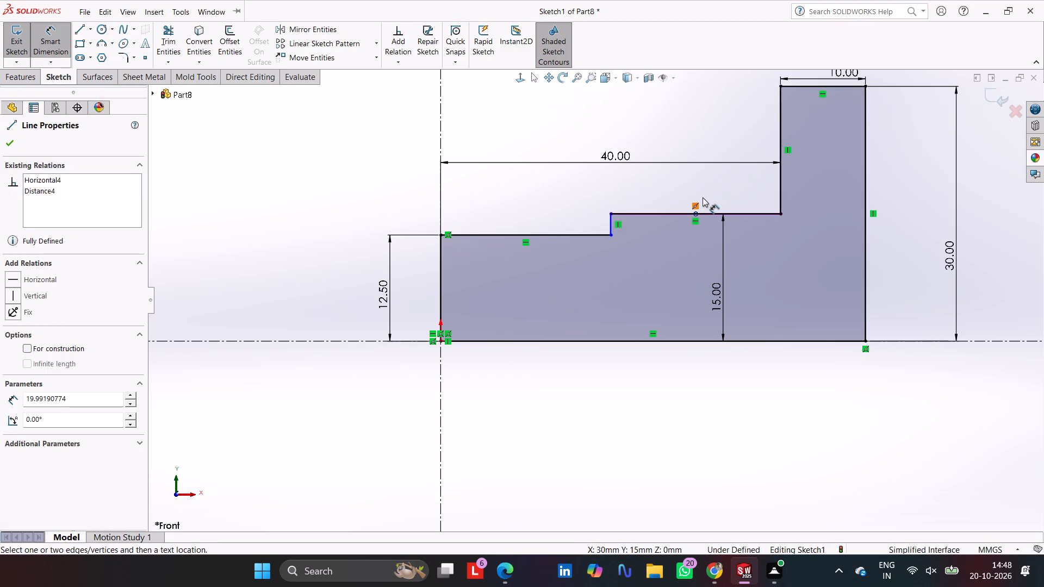
pyautogui.click(703, 197)
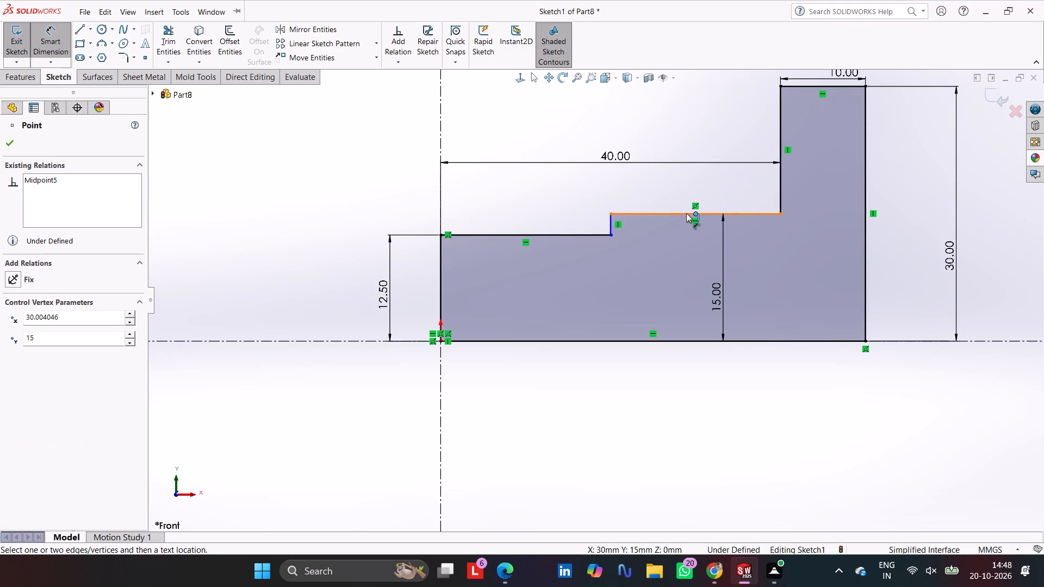
pyautogui.click(638, 215)
pyautogui.click(643, 212)
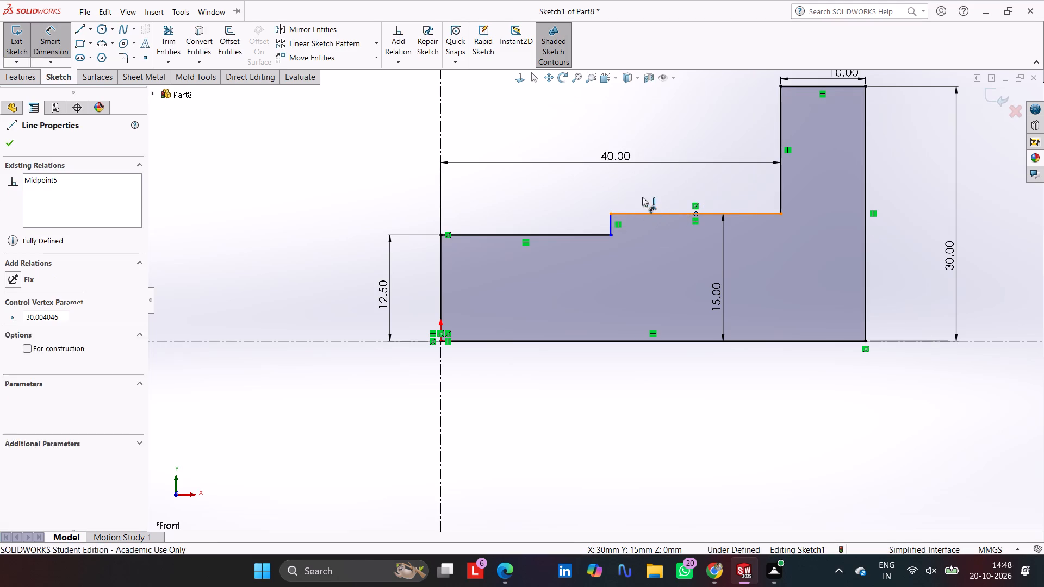
pyautogui.click(51, 42)
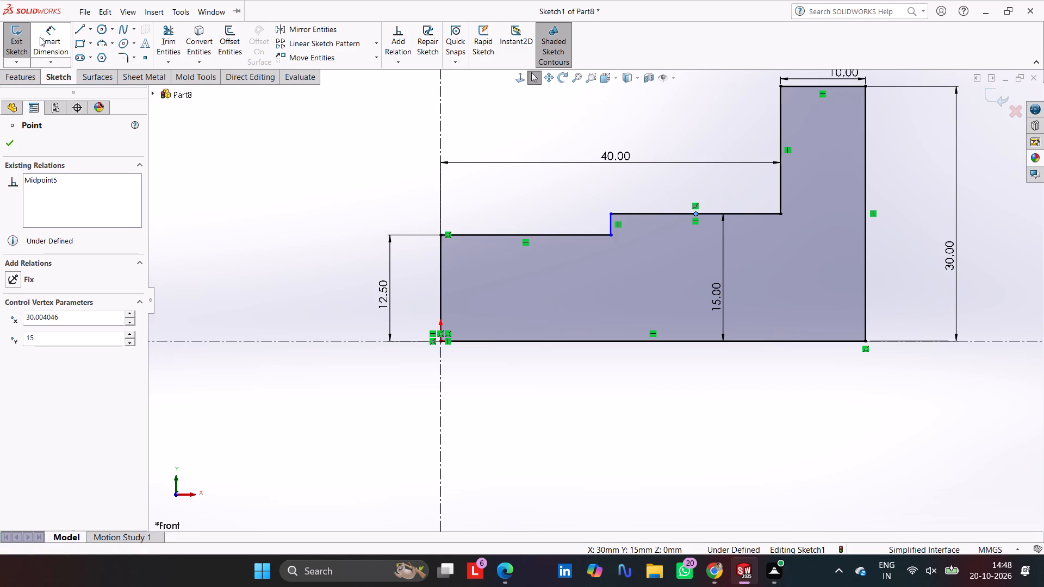
pyautogui.click(49, 32)
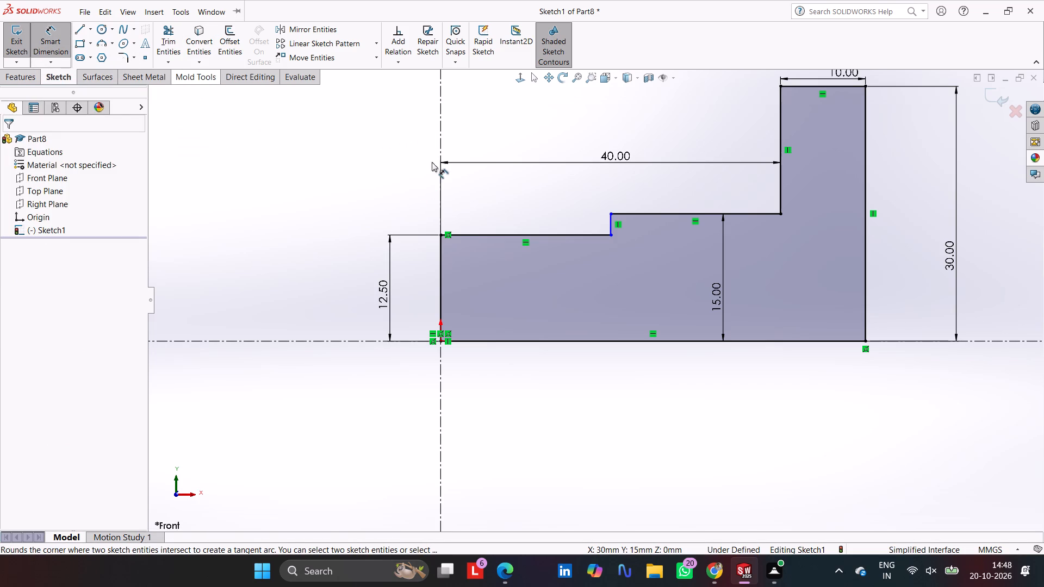
pyautogui.click(652, 213)
pyautogui.click(651, 184)
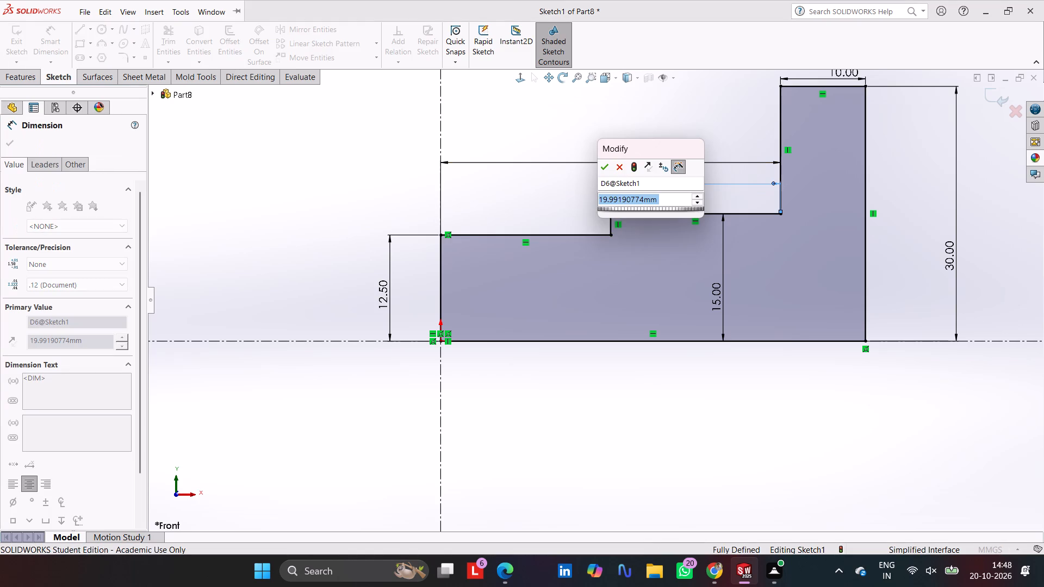
pyautogui.write('17.5')
pyautogui.press('Return')
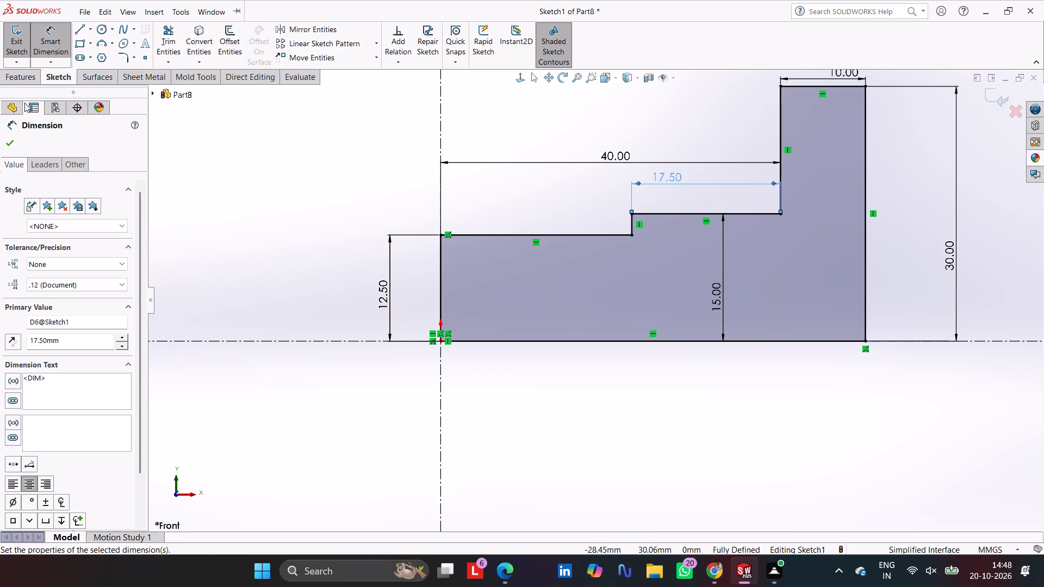
# Revolve the stepped profile 360 degrees about the horizontal centerline with Revolved Boss/Base.
pyautogui.click(31, 79)
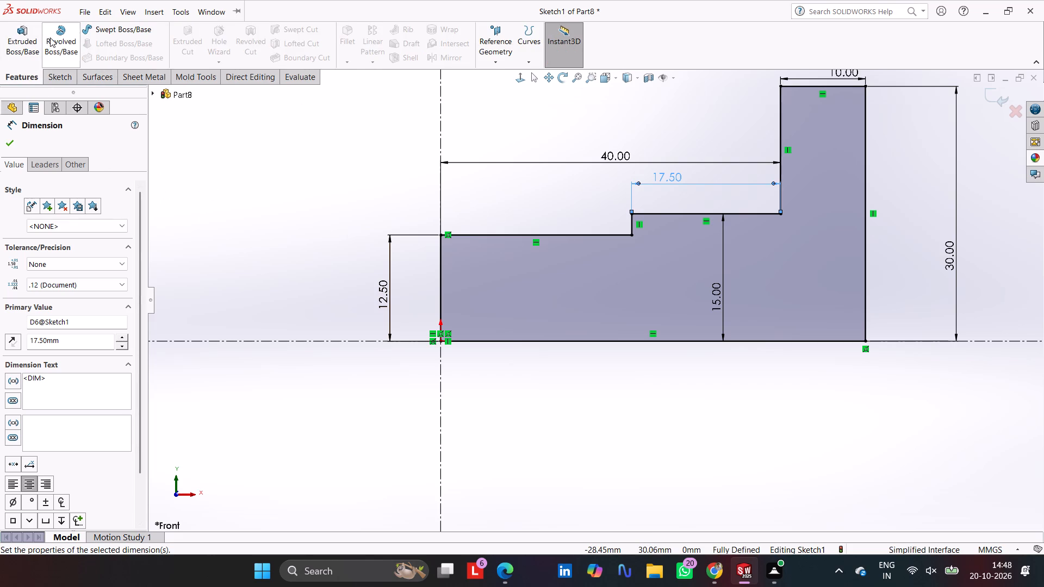
pyautogui.click(61, 38)
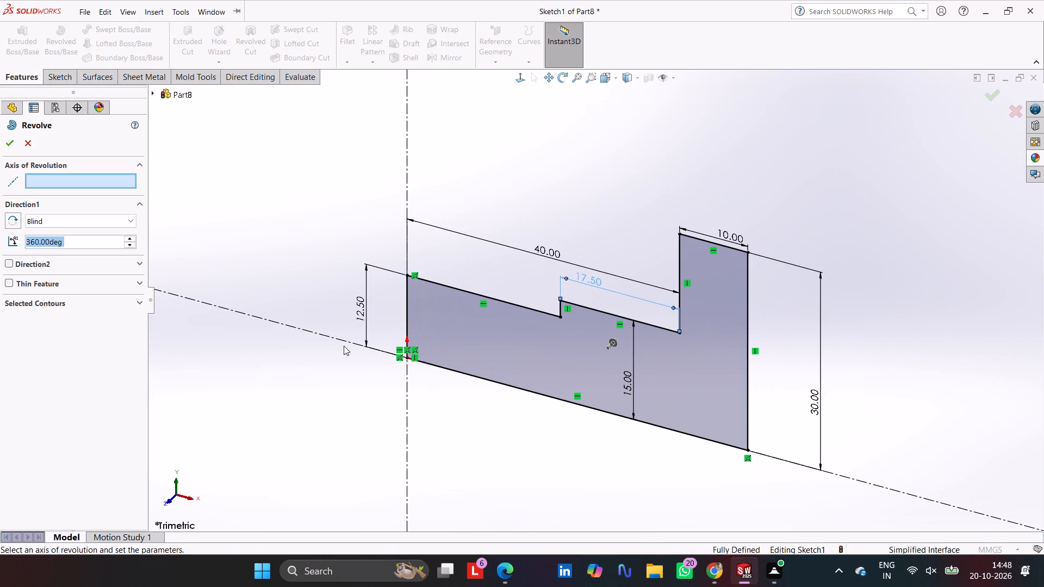
pyautogui.click(328, 338)
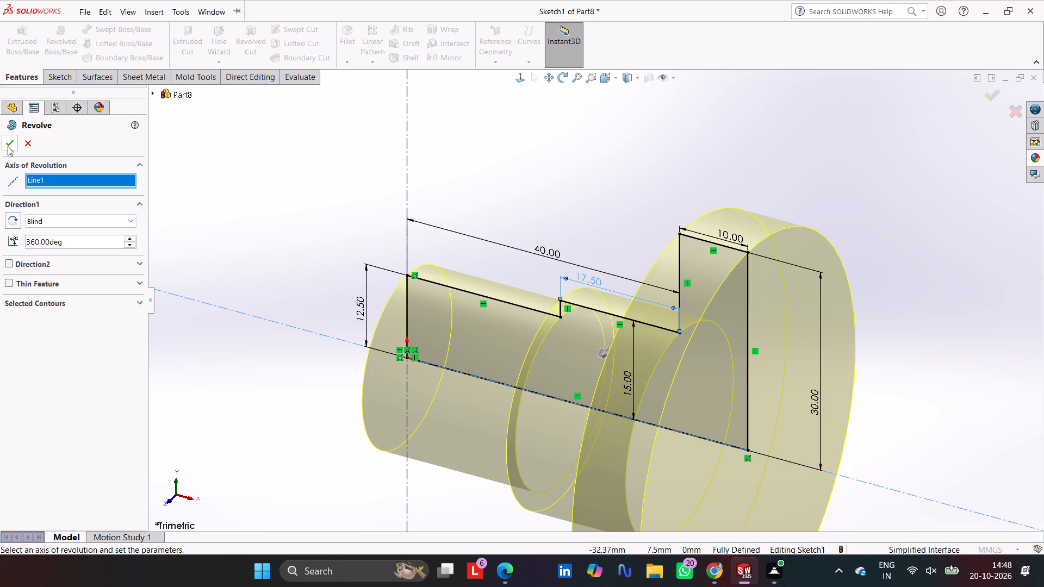
pyautogui.click(9, 142)
pyautogui.click(461, 158)
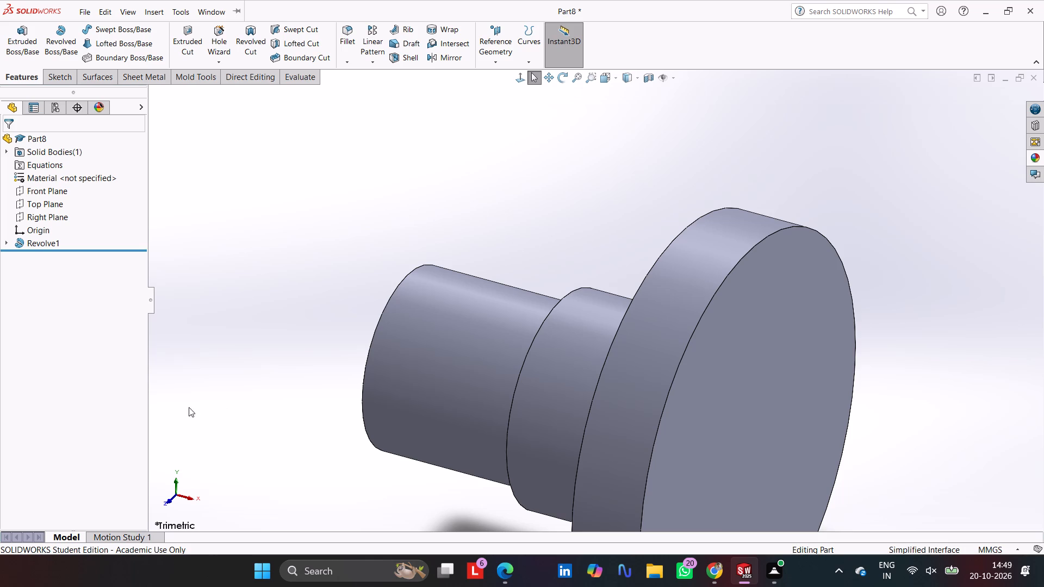
pyautogui.click(506, 178)
# Chamfer the circular end edge of the smallest-diameter shaft section with a 2 mm distance and 15° angle, direction not flipped.
pyautogui.moveTo(520, 186); pyautogui.dragTo(571, 243, button='middle')
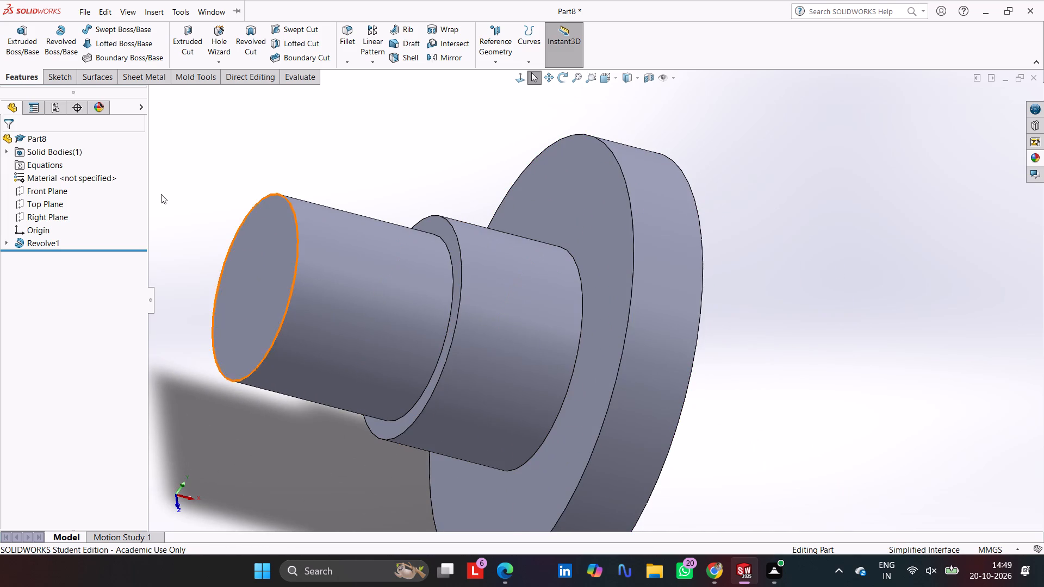
pyautogui.click(293, 209)
pyautogui.click(351, 61)
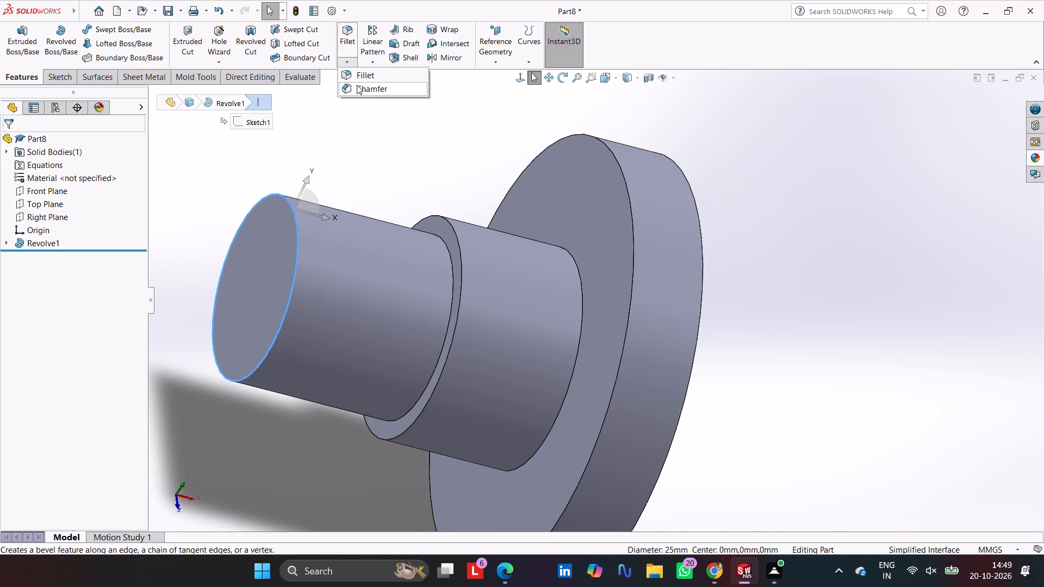
pyautogui.click(361, 86)
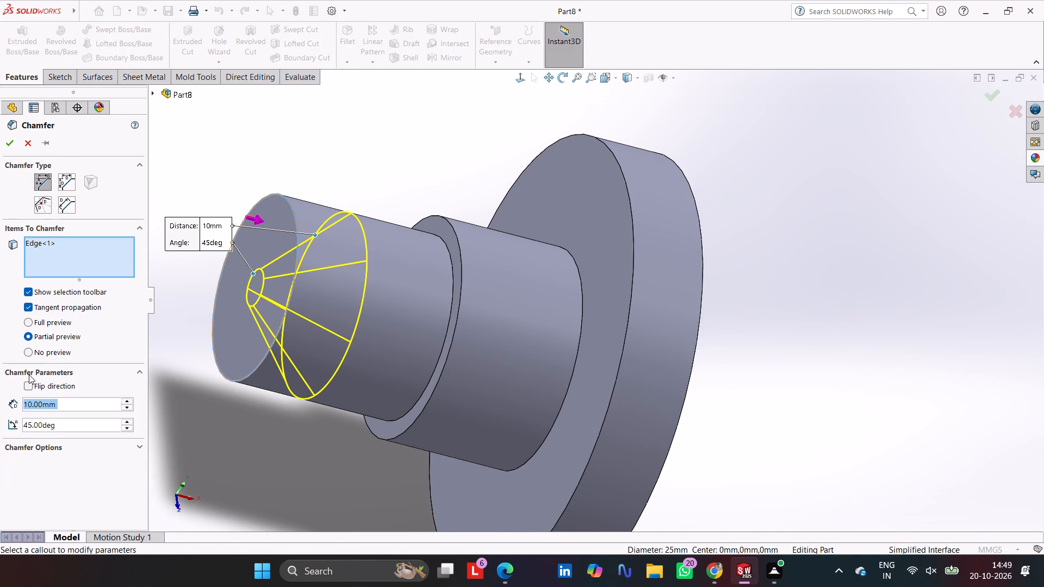
pyautogui.press('2')
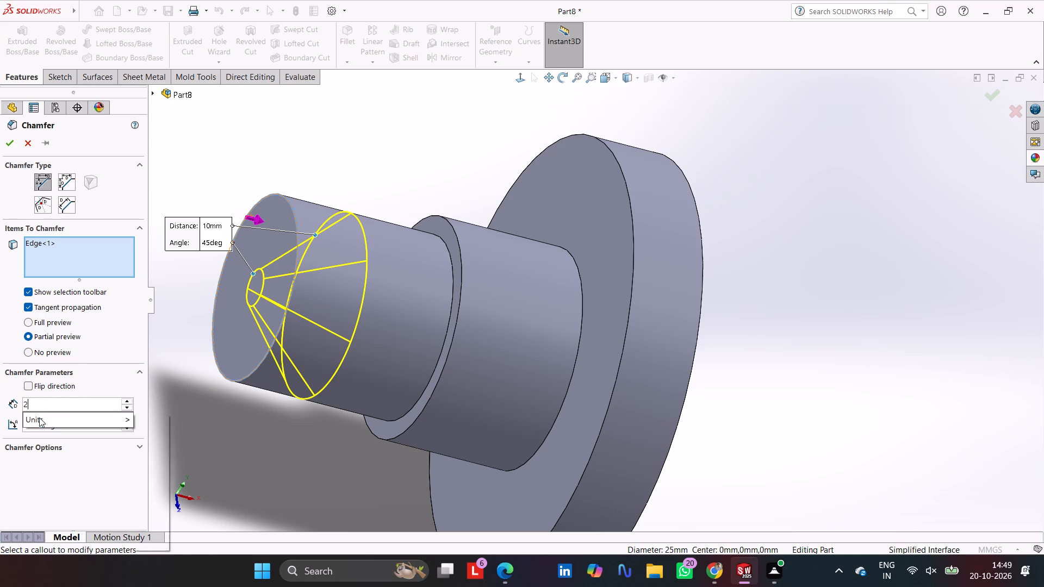
pyautogui.click(70, 391)
pyautogui.moveTo(64, 424); pyautogui.dragTo(8, 435)
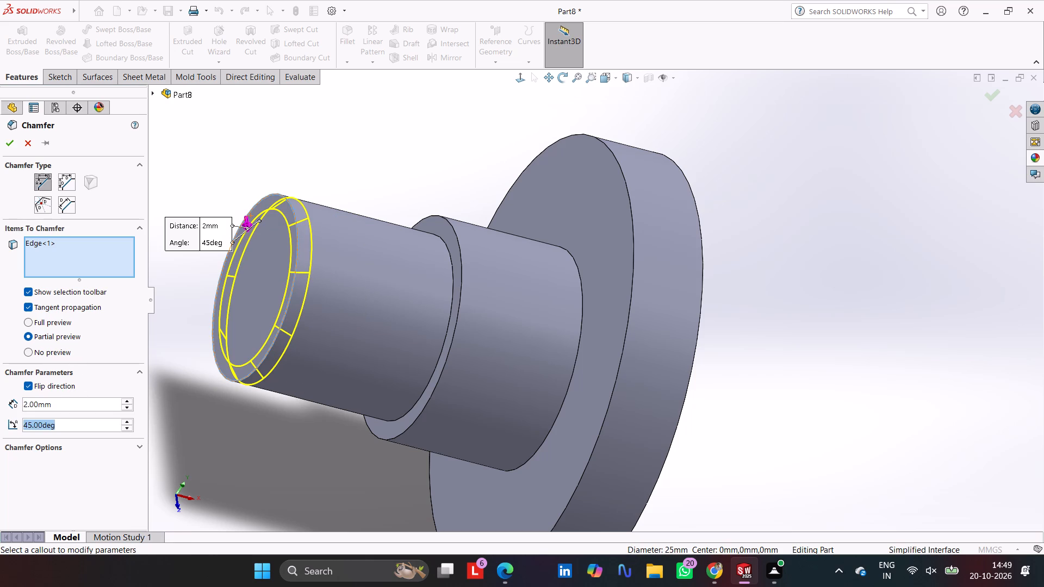
pyautogui.moveTo(8, 435); pyautogui.dragTo(7, 435)
pyautogui.press('1')
pyautogui.press('5')
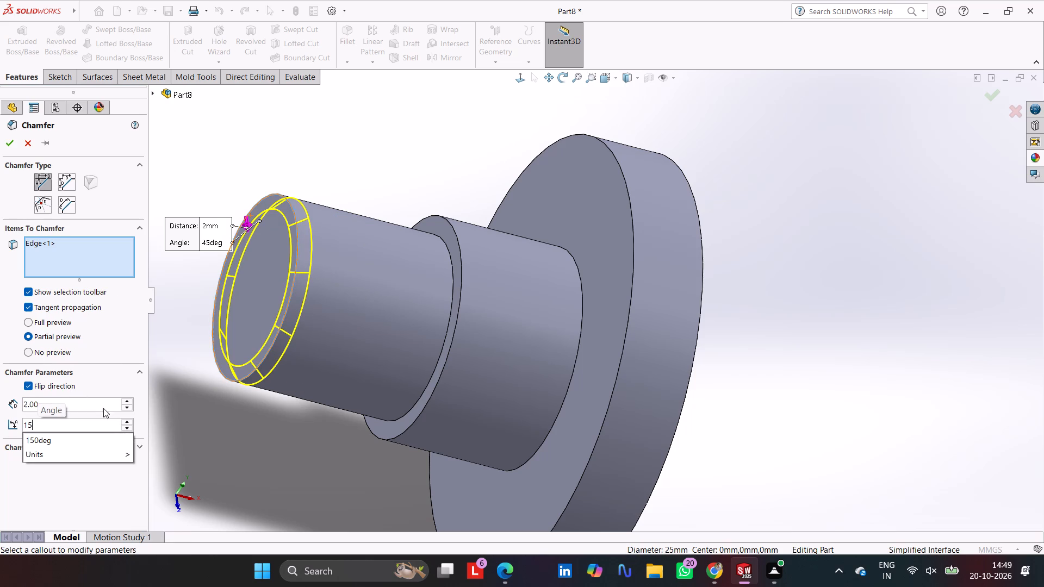
pyautogui.click(103, 381)
pyautogui.moveTo(346, 230); pyautogui.dragTo(329, 226, button='middle')
pyautogui.scroll(-1, 329, 226)
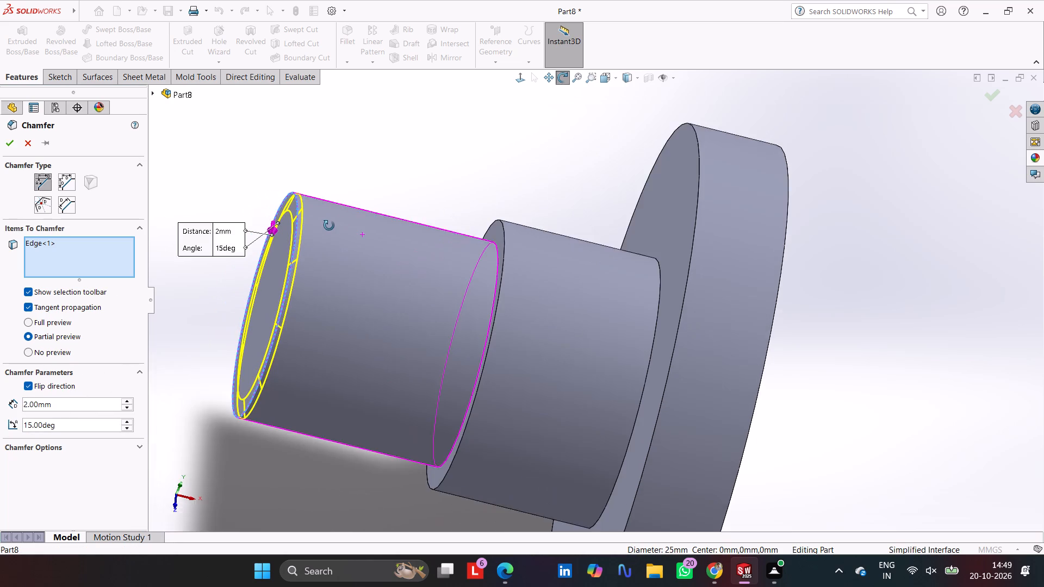
pyautogui.moveTo(329, 226); pyautogui.dragTo(326, 216, button='middle')
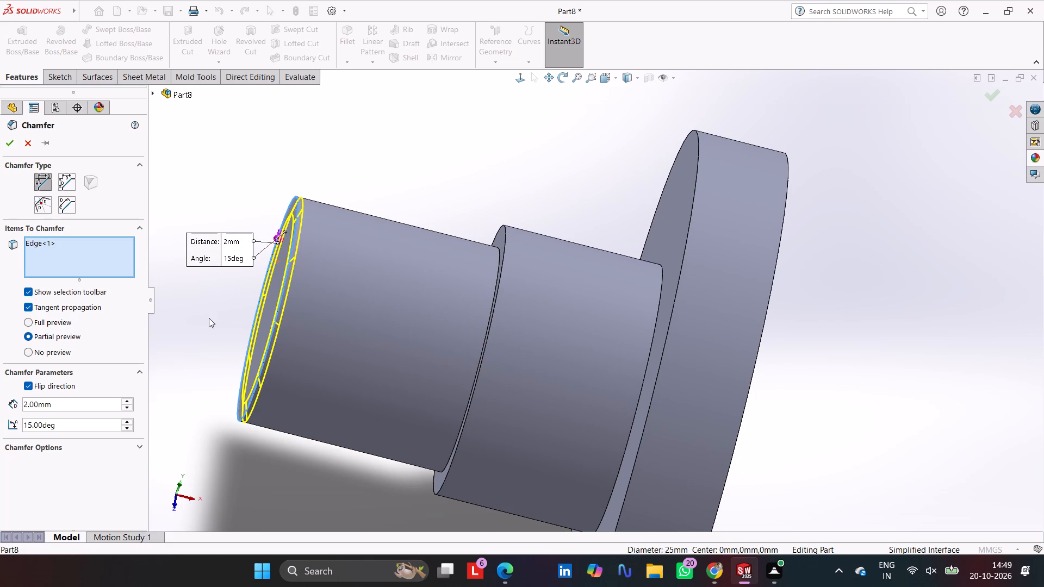
pyautogui.click(28, 388)
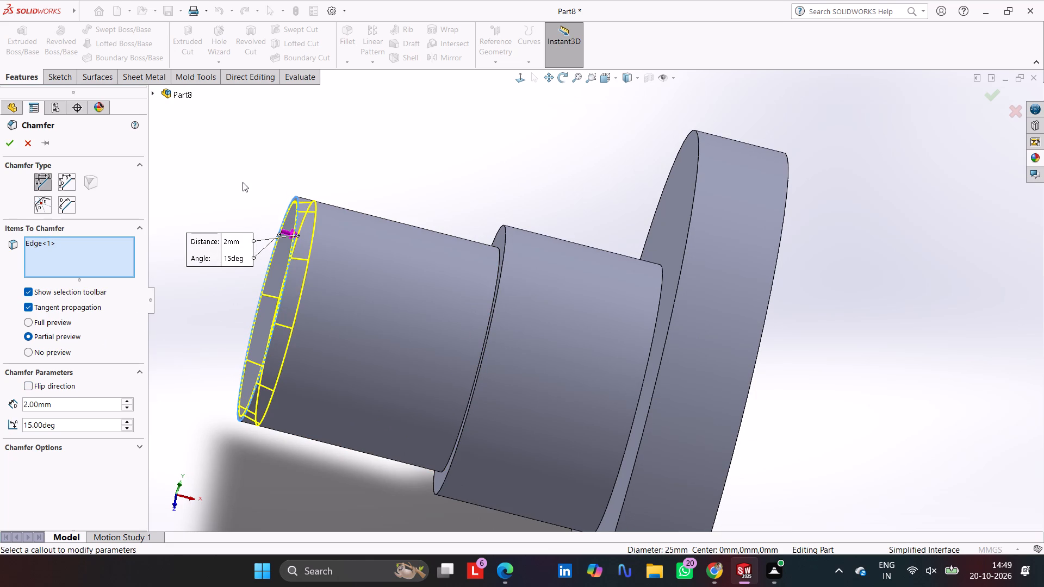
pyautogui.click(9, 147)
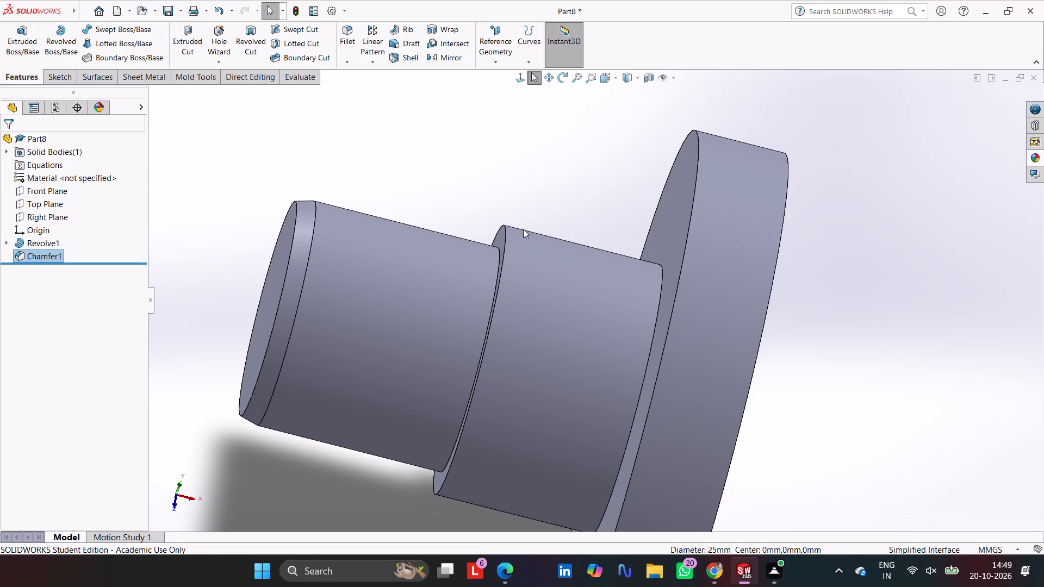
# Chamfer the cylindrical face of the middle step with a 0.5 mm distance and 45° angle.
pyautogui.click(506, 227)
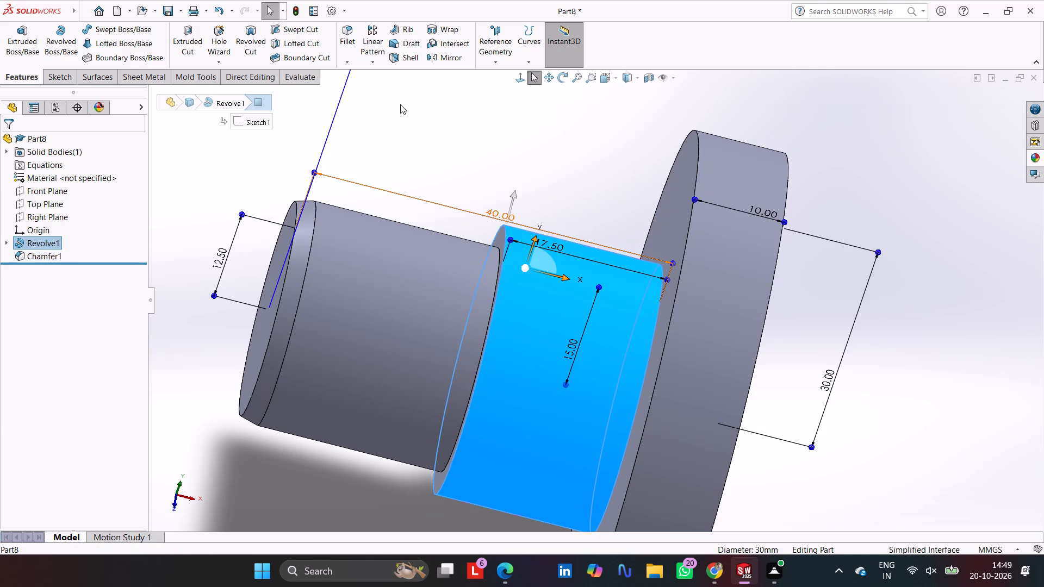
pyautogui.click(348, 62)
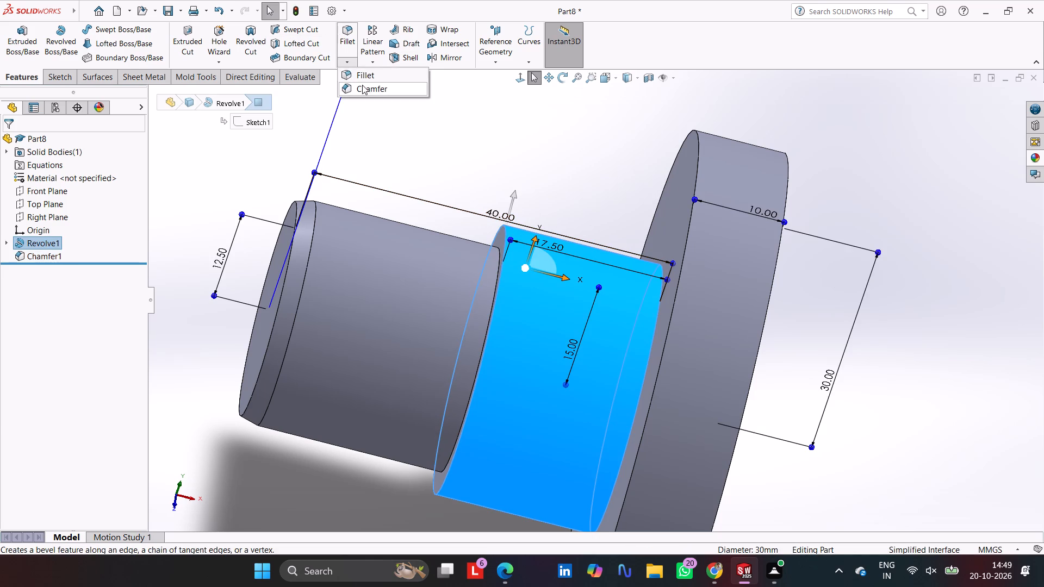
pyautogui.click(365, 86)
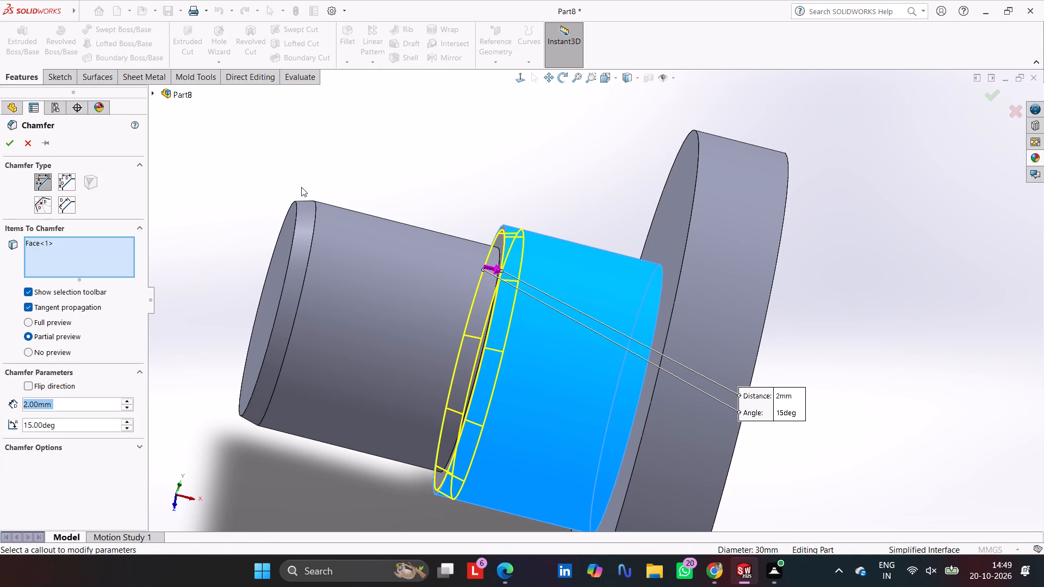
pyautogui.moveTo(94, 422); pyautogui.dragTo(0, 442)
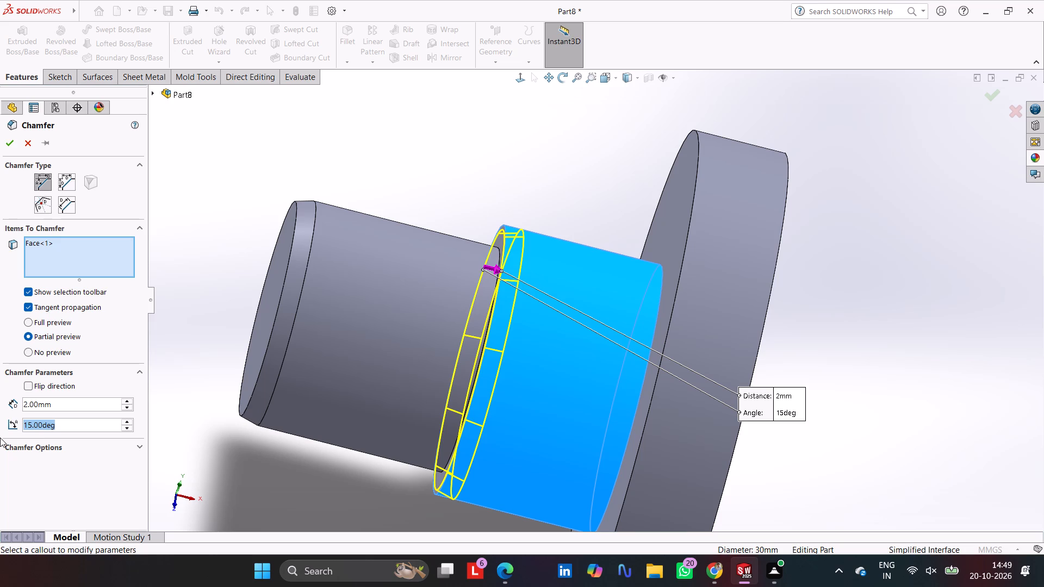
pyautogui.write('45')
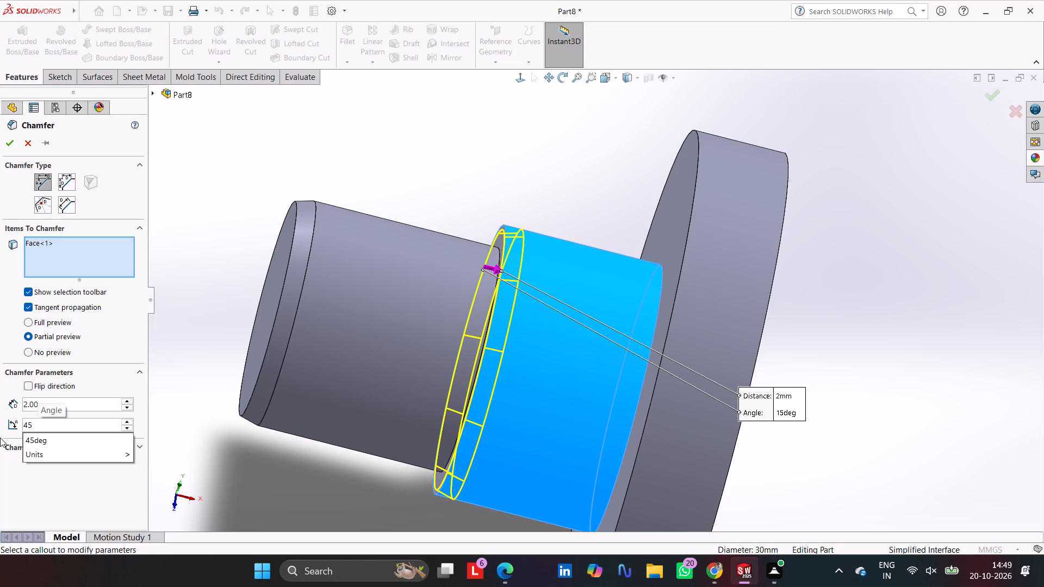
pyautogui.click(105, 404)
pyautogui.moveTo(94, 405); pyautogui.dragTo(10, 408)
pyautogui.write('0.5')
pyautogui.press('Return')
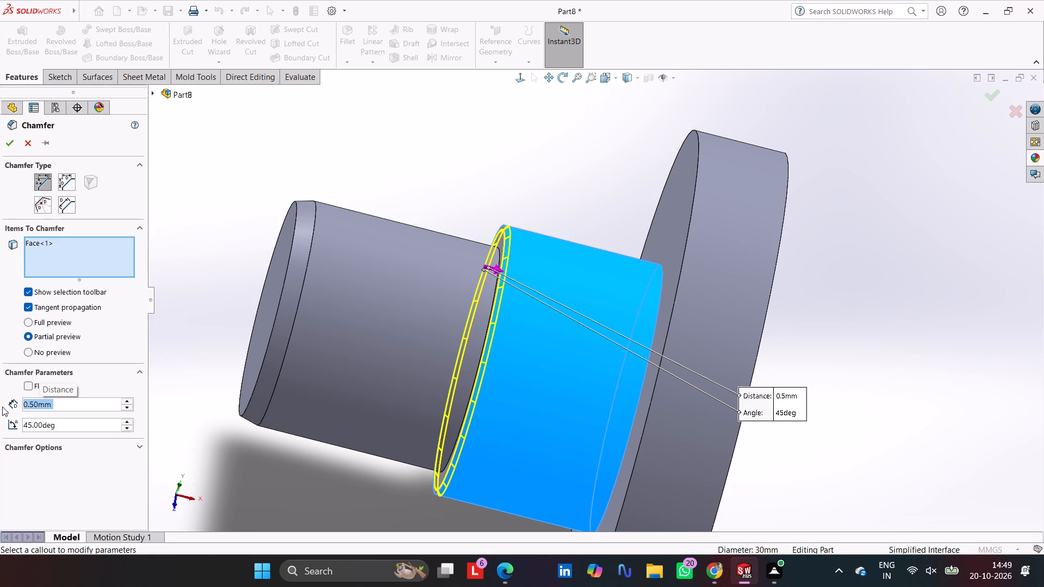
pyautogui.press('Return')
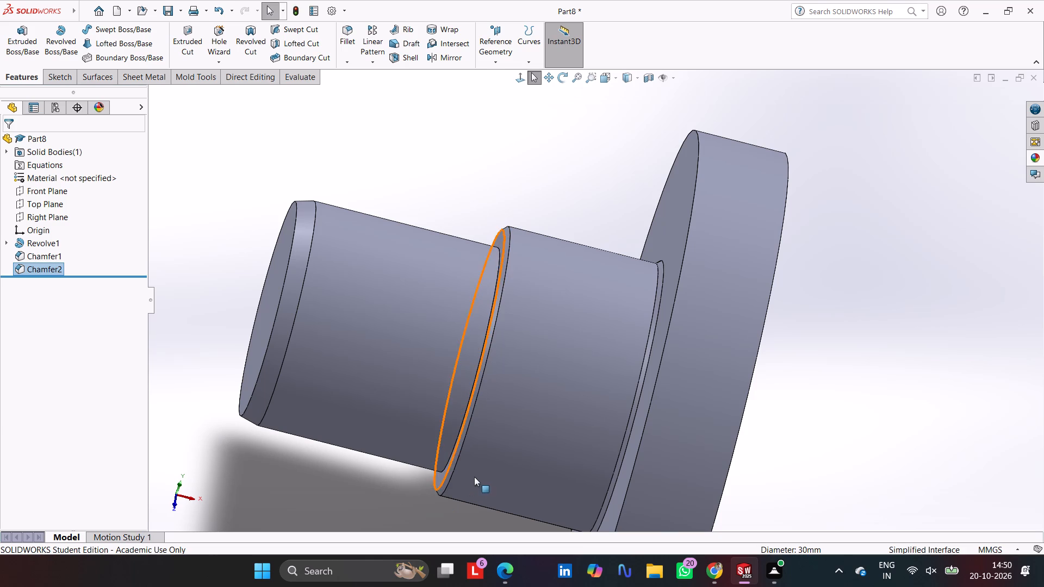
# Chamfer the flange's outer circular edge on the side facing the middle step with a 2 mm distance and 45° angle.
pyautogui.click(697, 153)
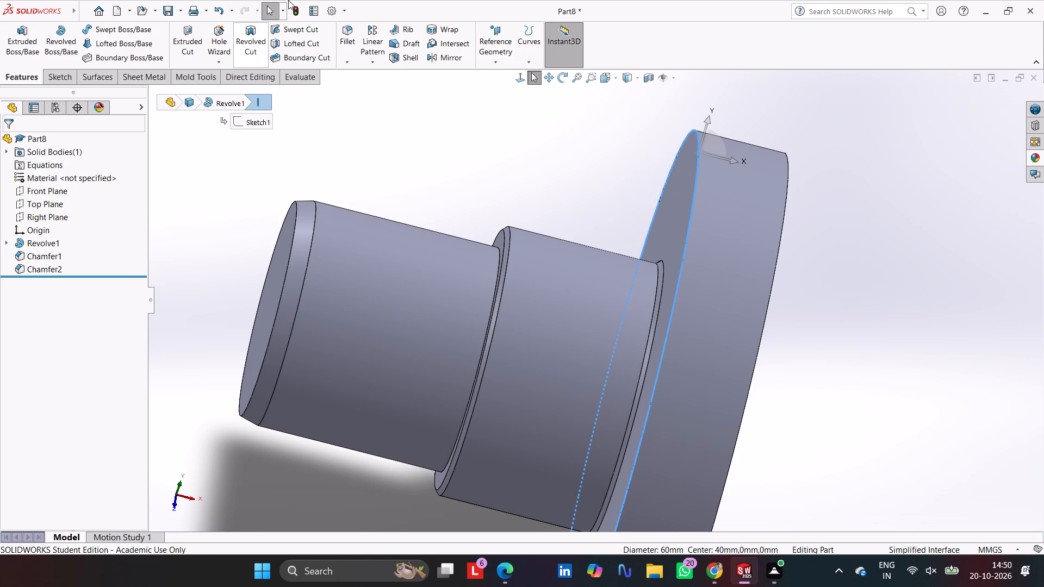
pyautogui.click(344, 64)
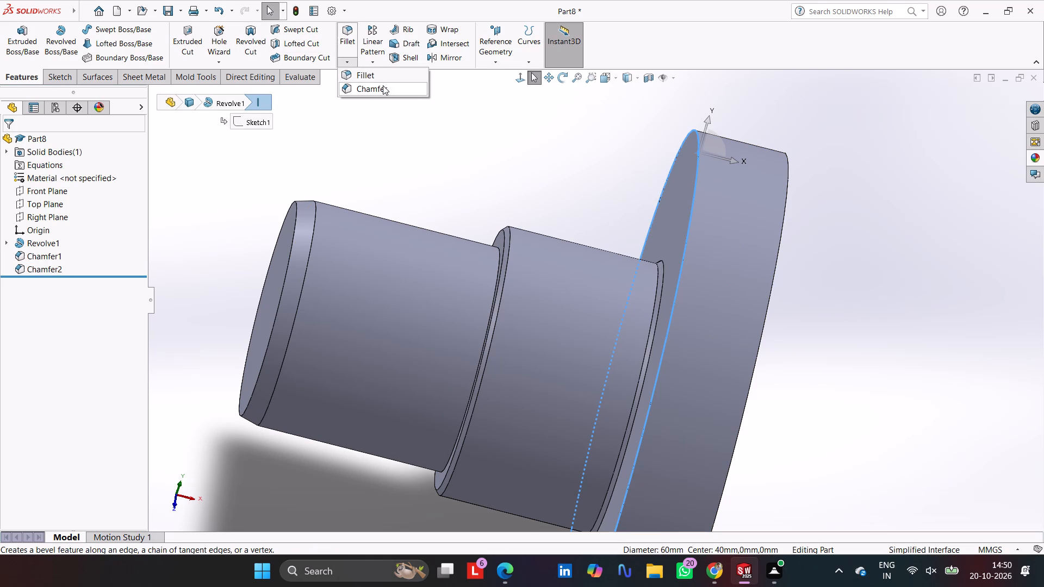
pyautogui.click(381, 84)
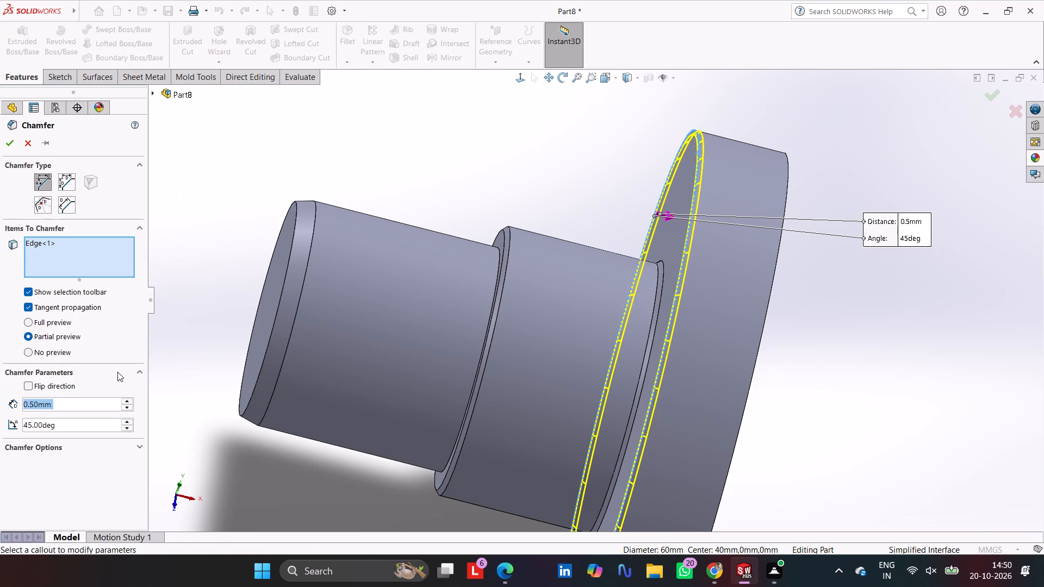
pyautogui.press('2')
pyautogui.press('Return')
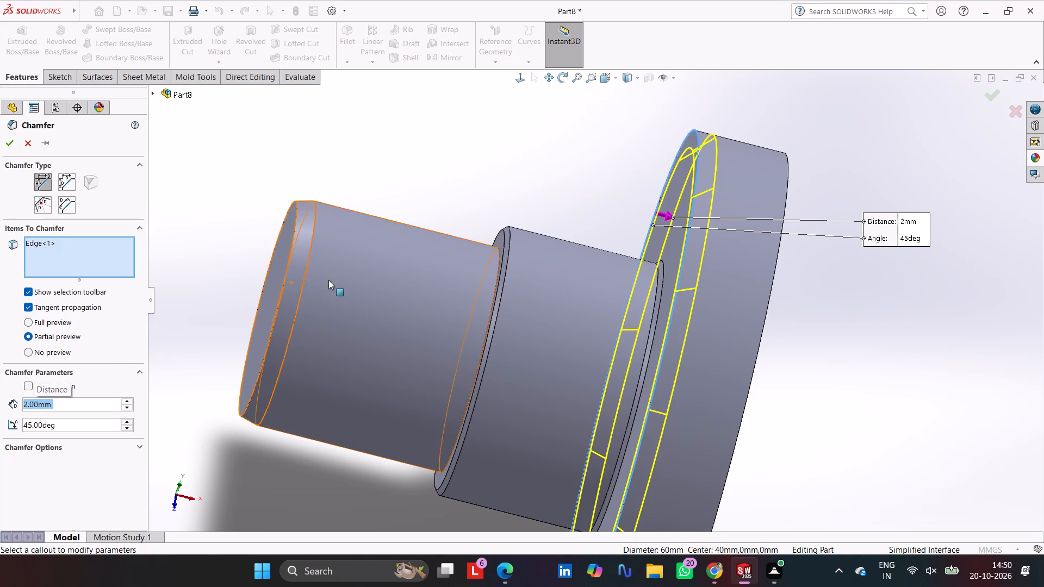
pyautogui.press('Return')
# Chamfer the outer circular edge of the flange's flat end face with a 3 mm distance and 45° angle.
pyautogui.moveTo(835, 152); pyautogui.dragTo(772, 217, button='middle')
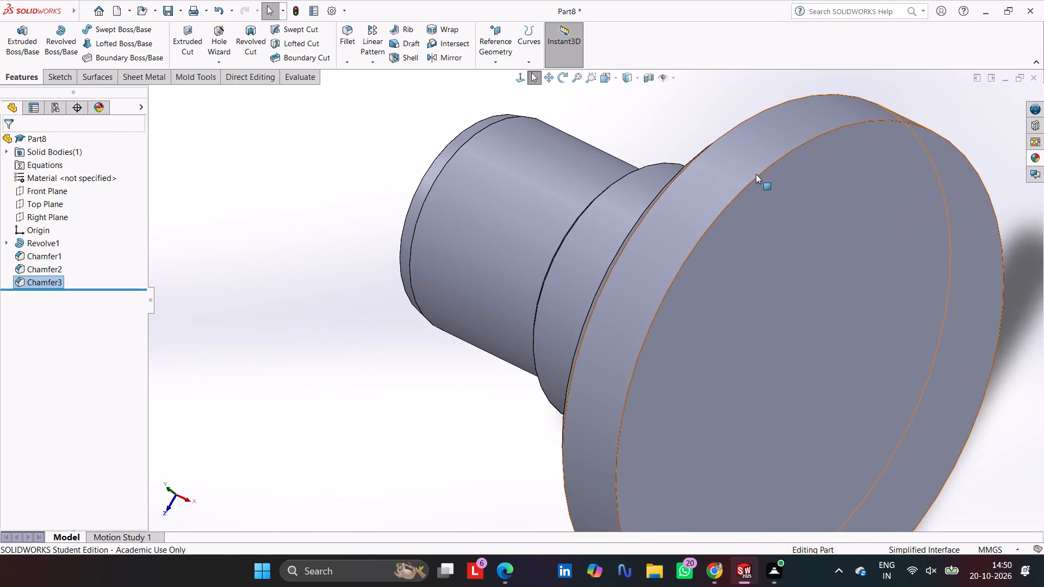
pyautogui.click(759, 177)
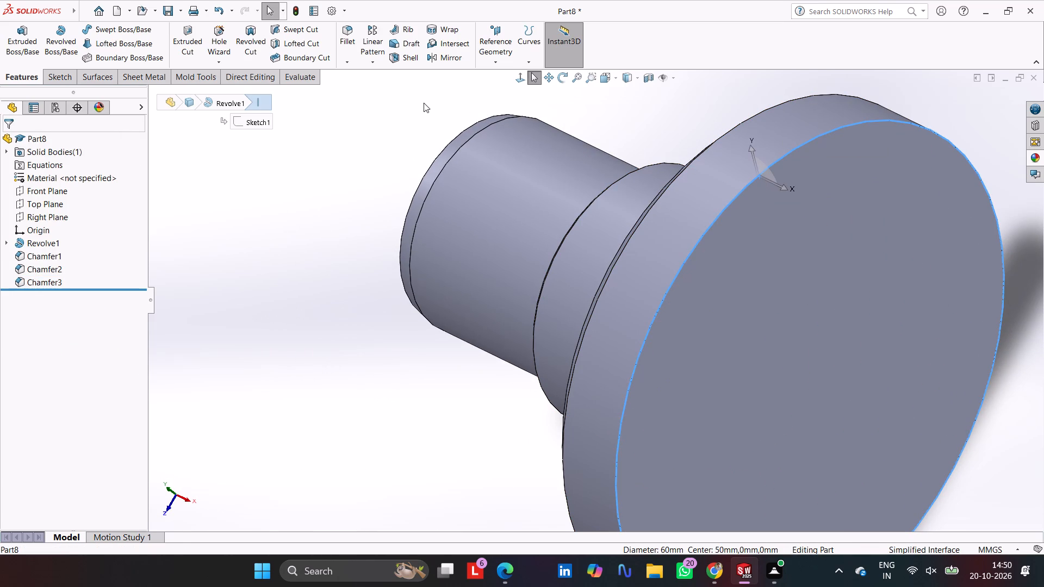
pyautogui.click(353, 63)
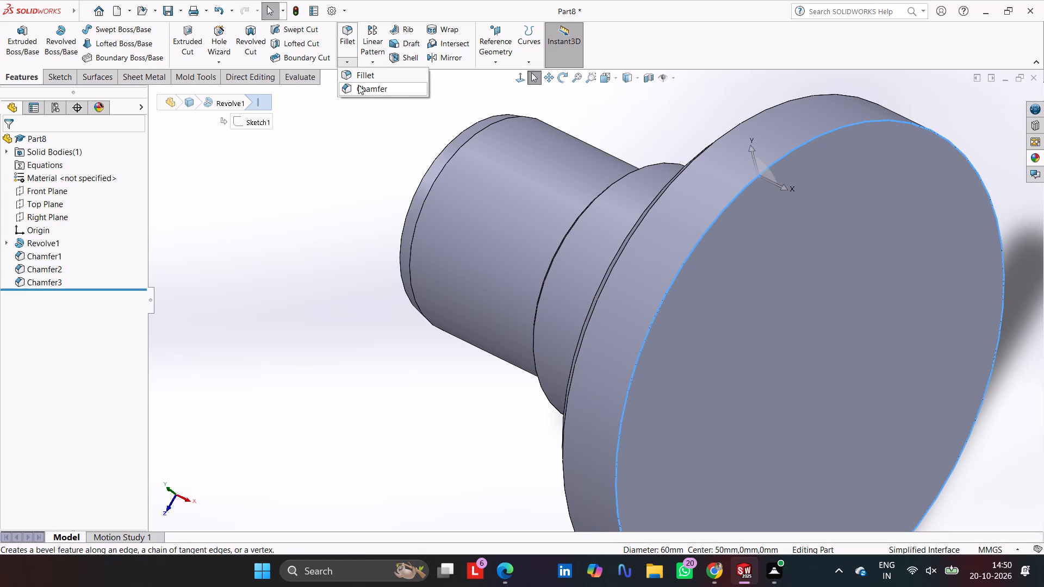
pyautogui.click(358, 86)
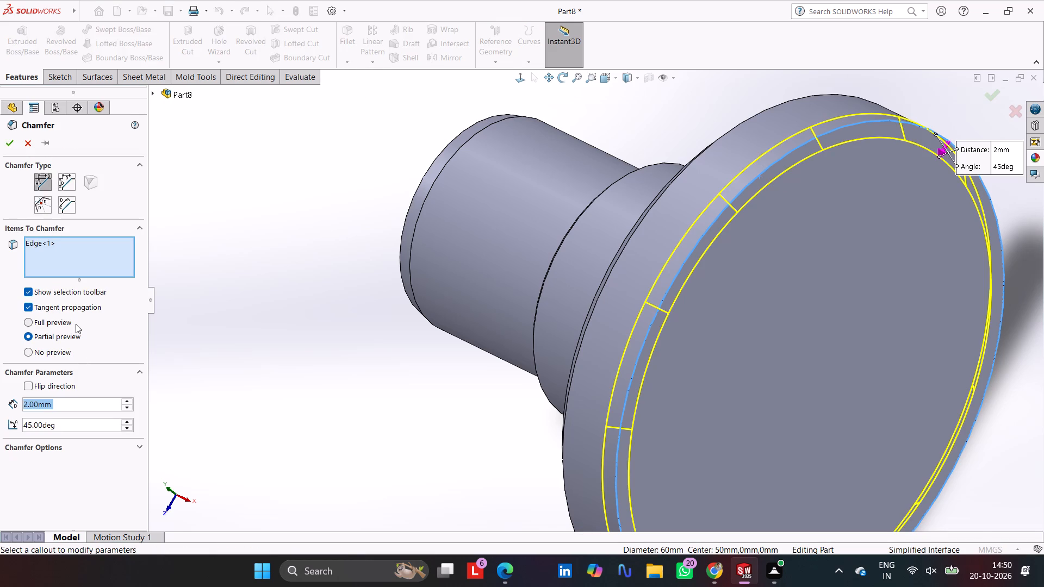
pyautogui.press('3')
pyautogui.press('Return')
pyautogui.press('Return')
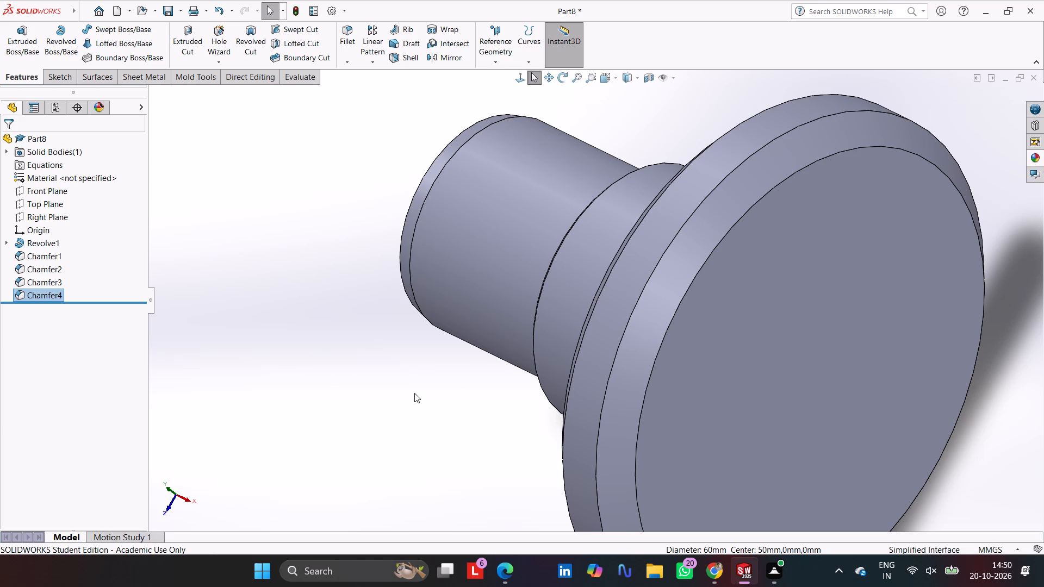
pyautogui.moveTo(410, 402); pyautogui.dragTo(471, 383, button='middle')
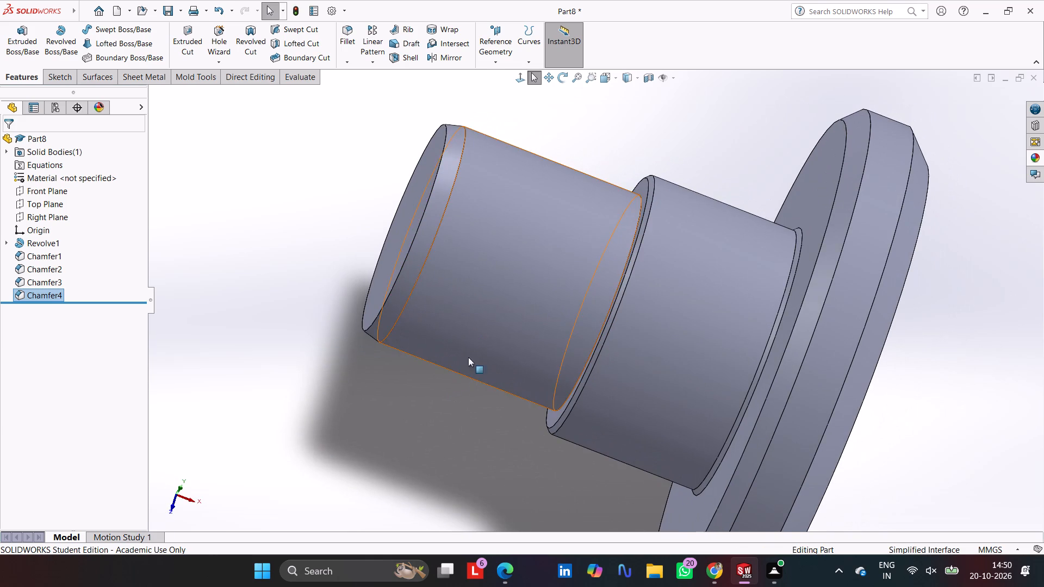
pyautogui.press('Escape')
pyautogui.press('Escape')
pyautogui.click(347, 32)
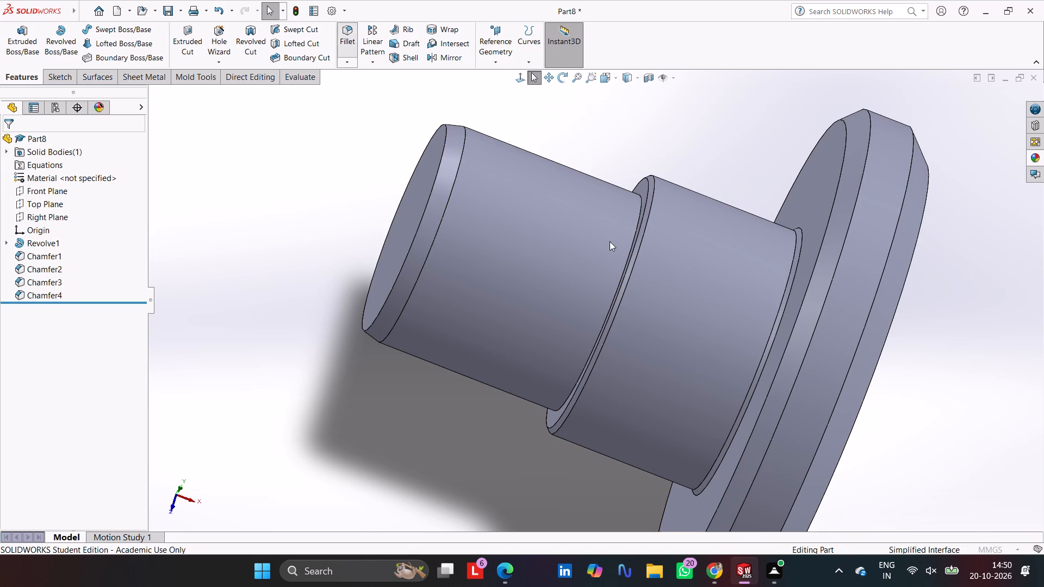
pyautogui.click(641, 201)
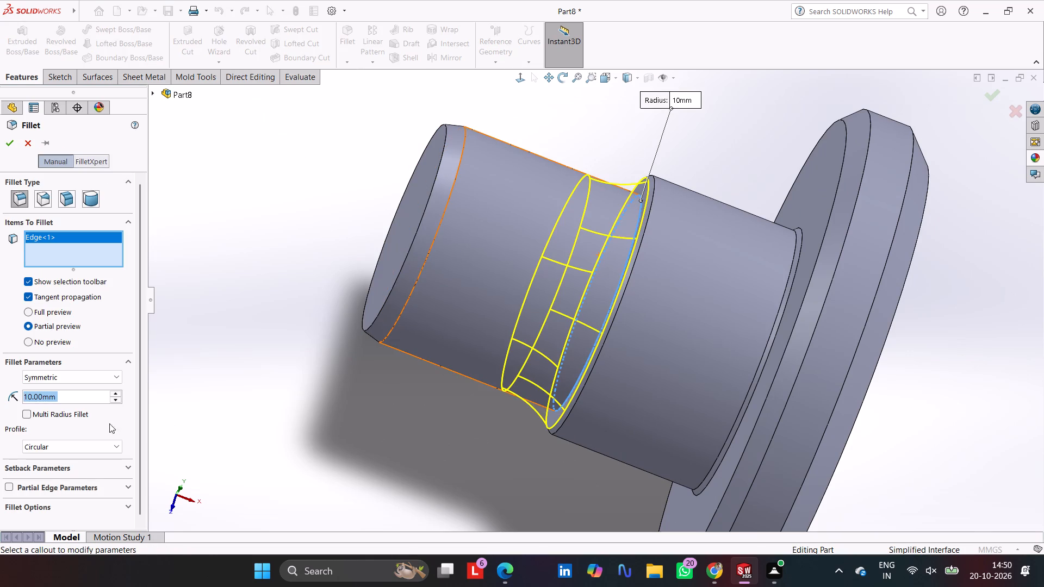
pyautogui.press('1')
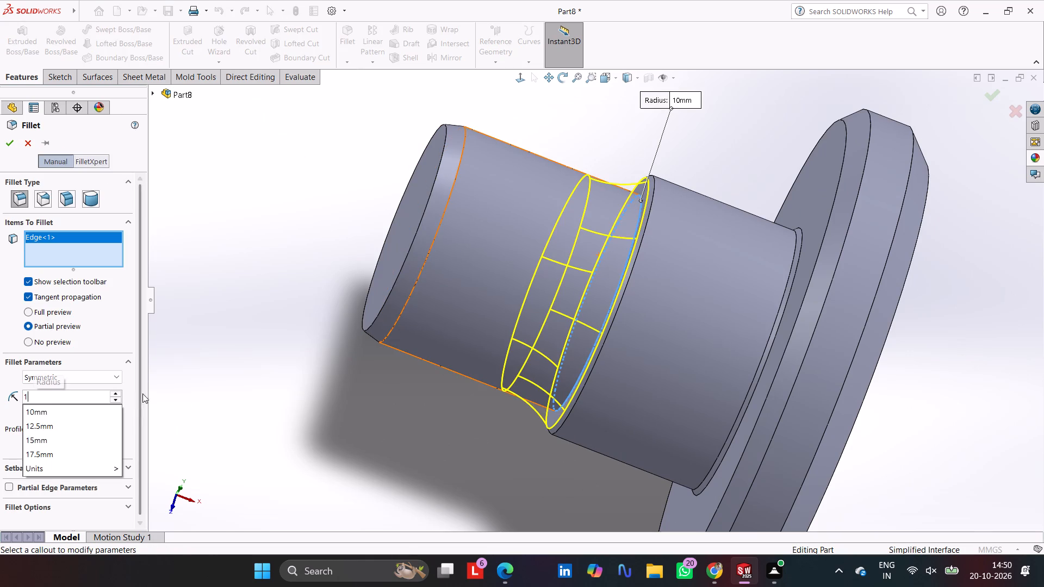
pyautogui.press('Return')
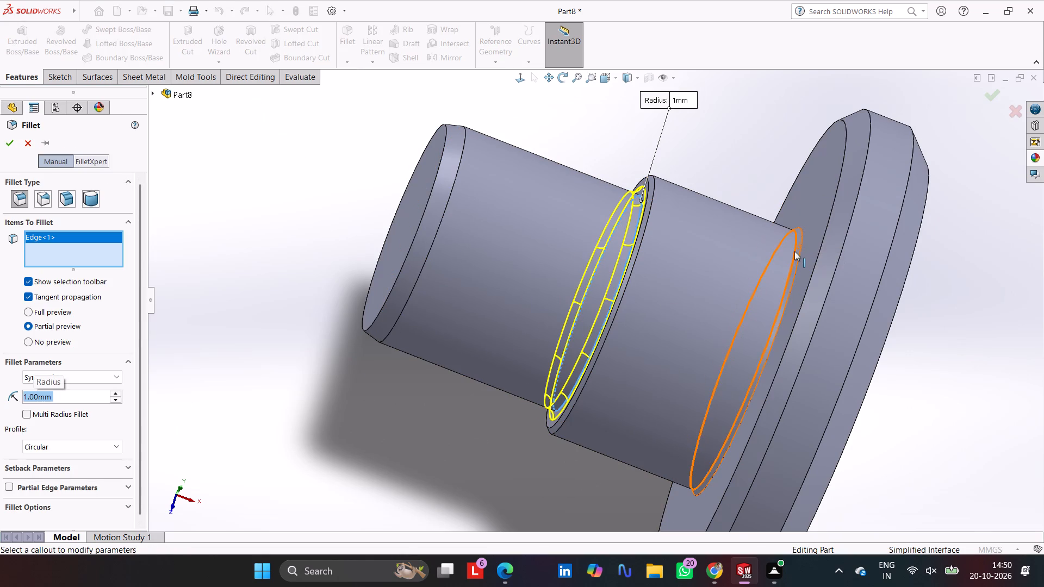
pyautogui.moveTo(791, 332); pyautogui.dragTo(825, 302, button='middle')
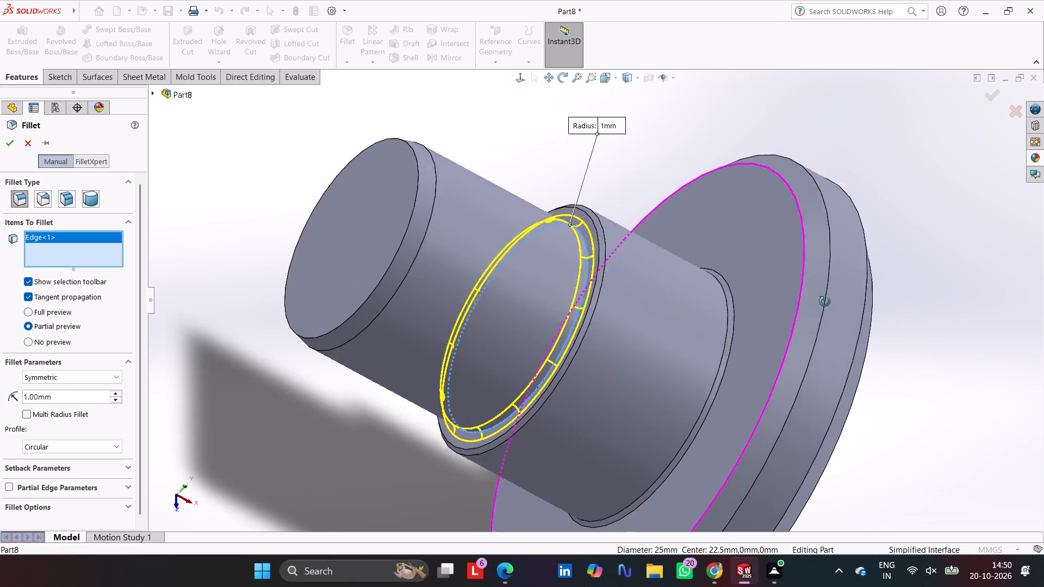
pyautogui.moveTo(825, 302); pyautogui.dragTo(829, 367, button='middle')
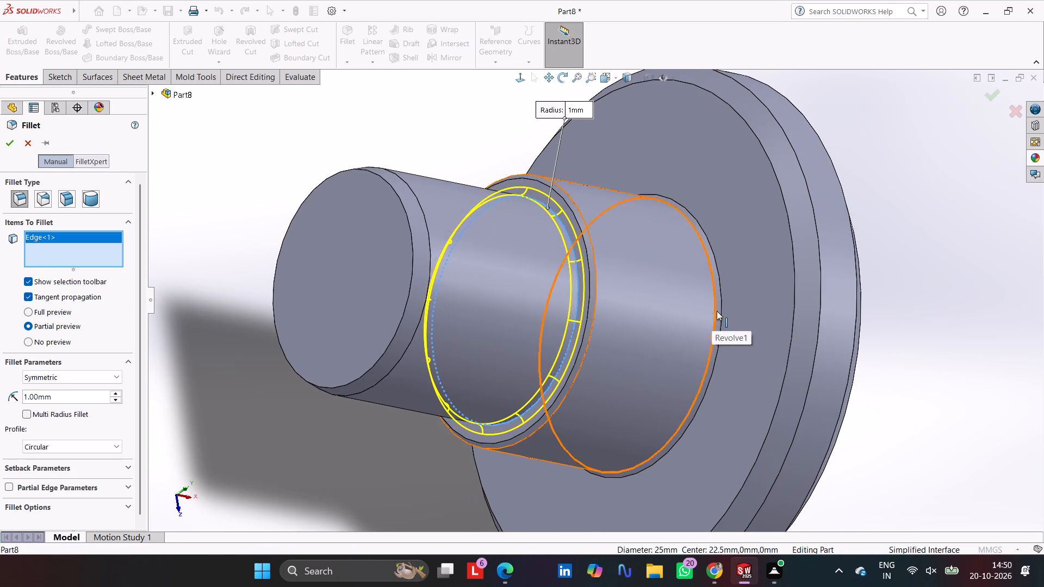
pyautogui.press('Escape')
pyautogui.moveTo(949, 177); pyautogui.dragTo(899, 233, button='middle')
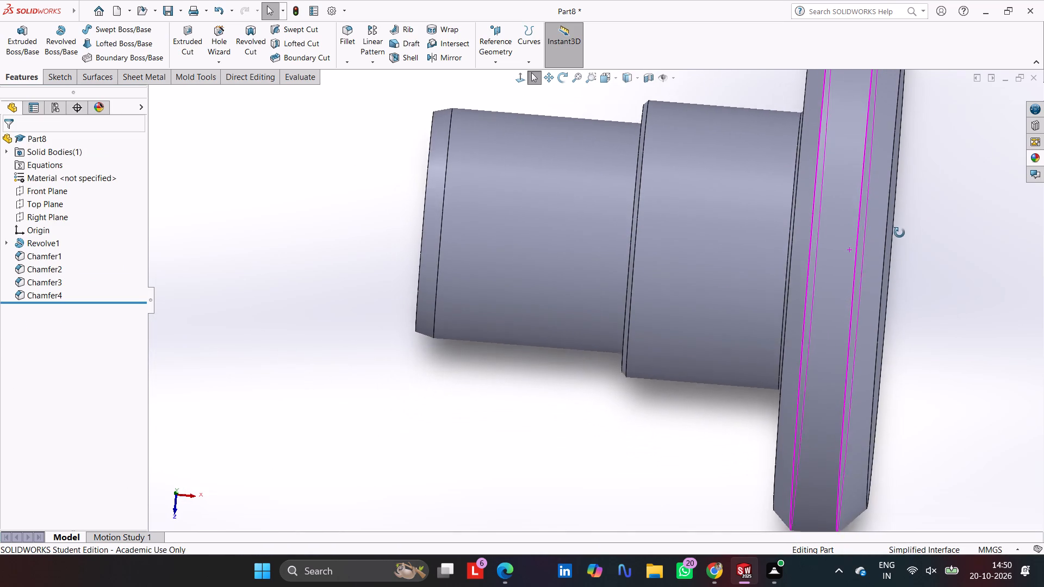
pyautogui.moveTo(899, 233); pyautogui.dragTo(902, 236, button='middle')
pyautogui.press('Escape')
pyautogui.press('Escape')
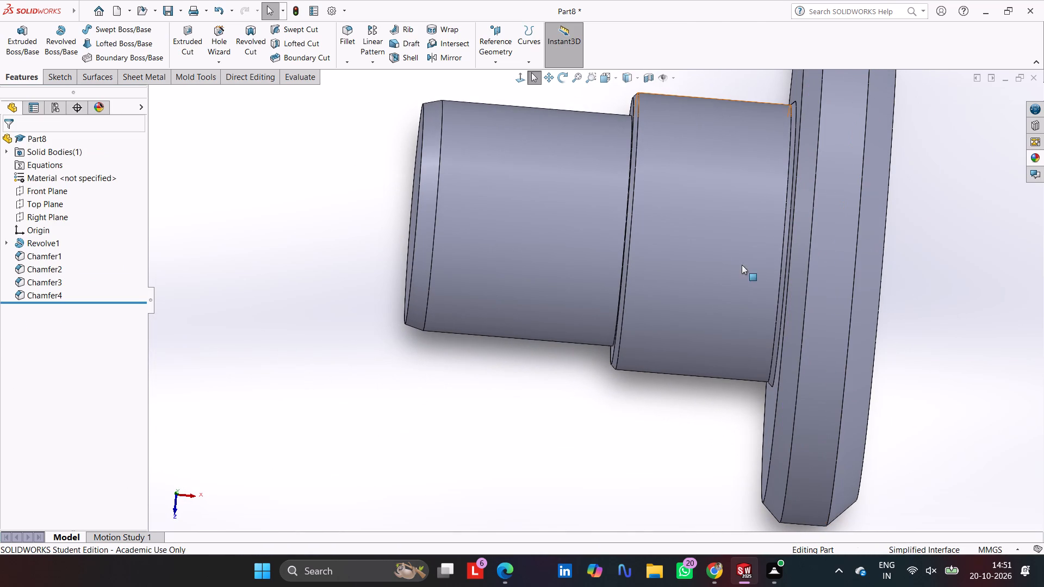
# Edit the middle step's 0.5 mm chamfer, replacing its face selection with only the circular edge facing the smallest-diameter section.
pyautogui.click(42, 281)
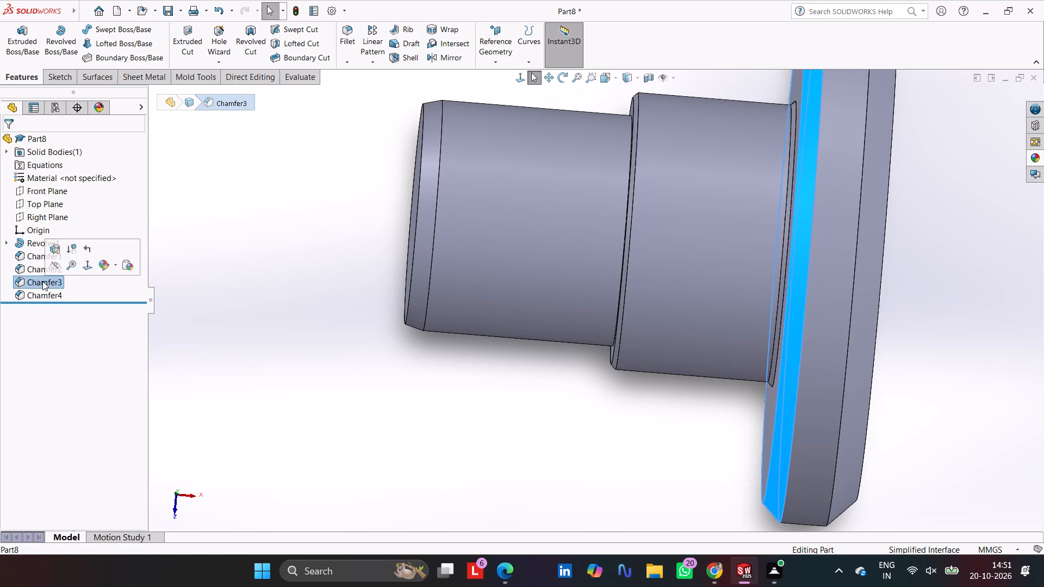
pyautogui.scroll(1, 524, 402)
pyautogui.moveTo(524, 402); pyautogui.dragTo(554, 423, button='middle')
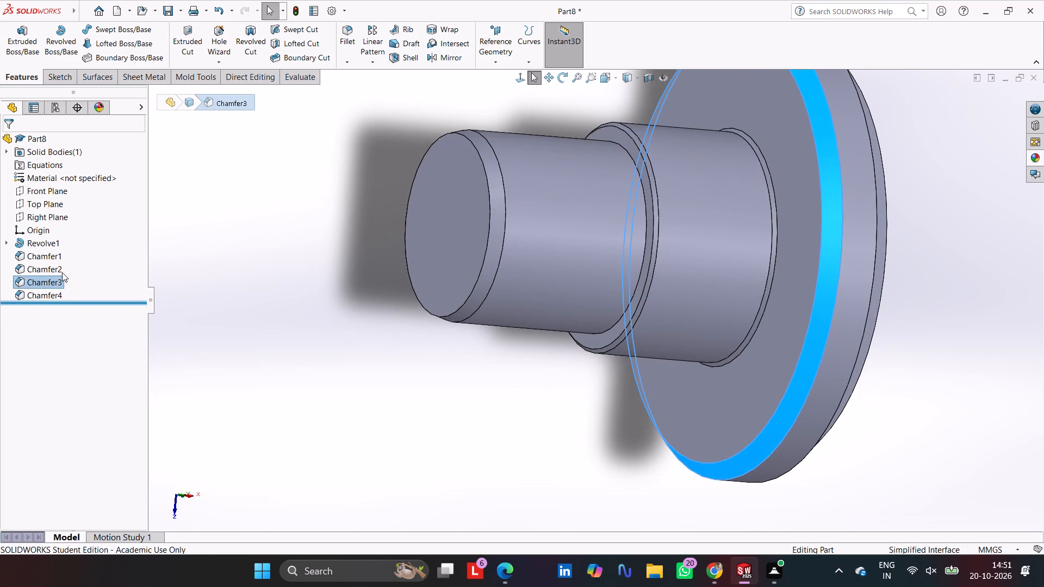
pyautogui.click(24, 273)
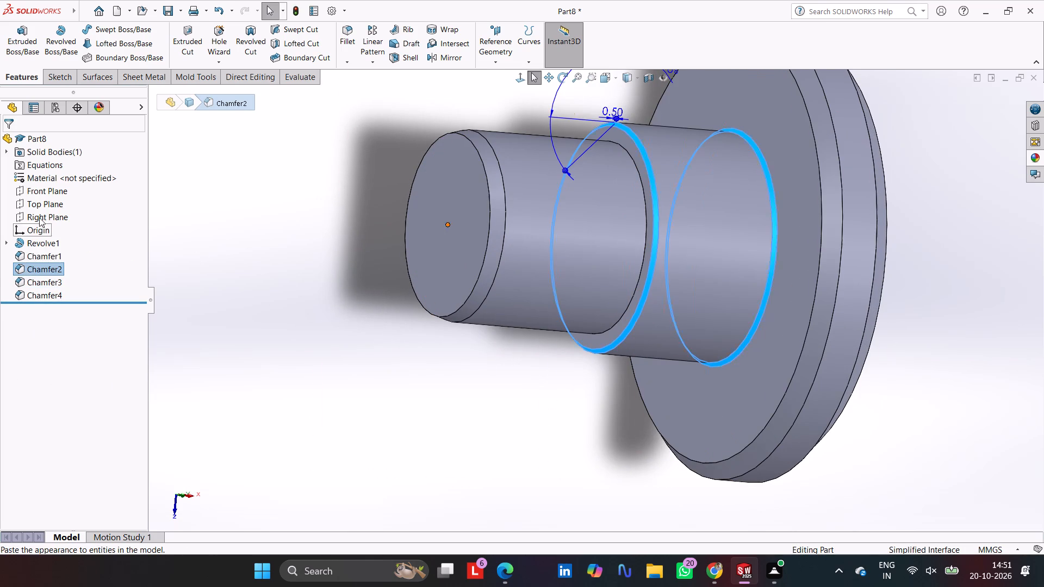
pyautogui.doubleClick(37, 270)
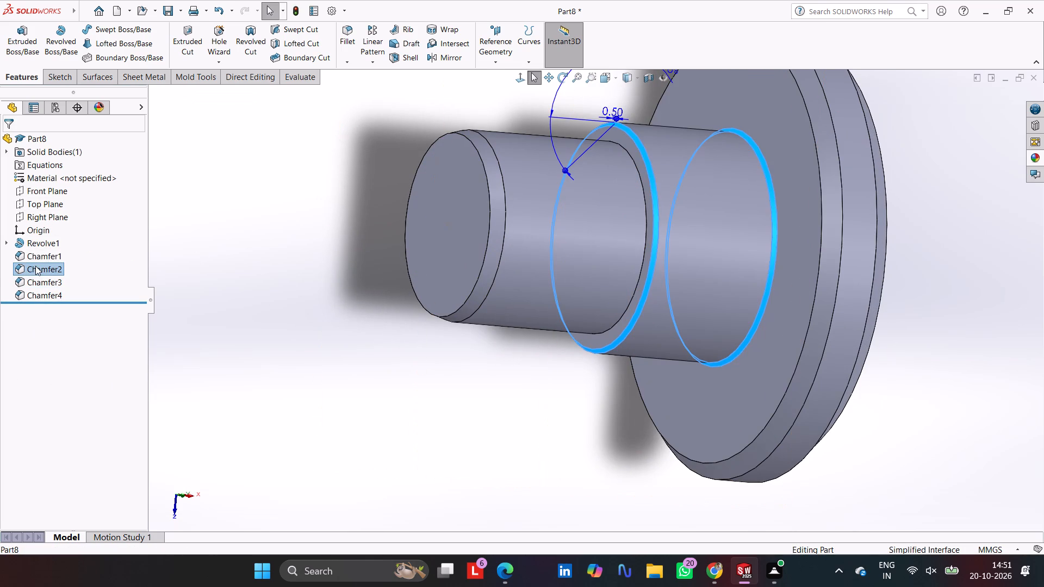
pyautogui.click(34, 254)
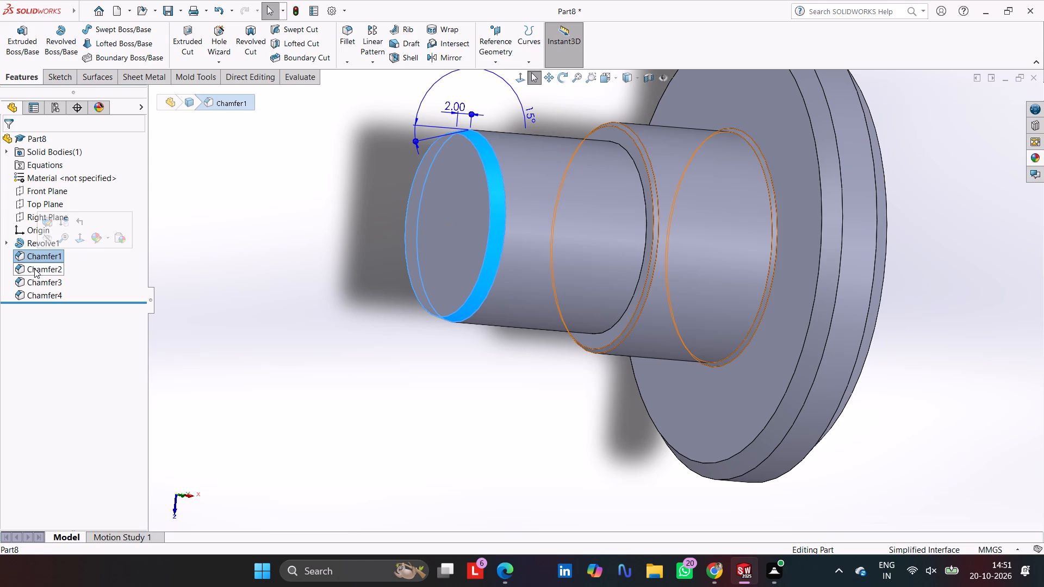
pyautogui.click(34, 268)
pyautogui.click(49, 234)
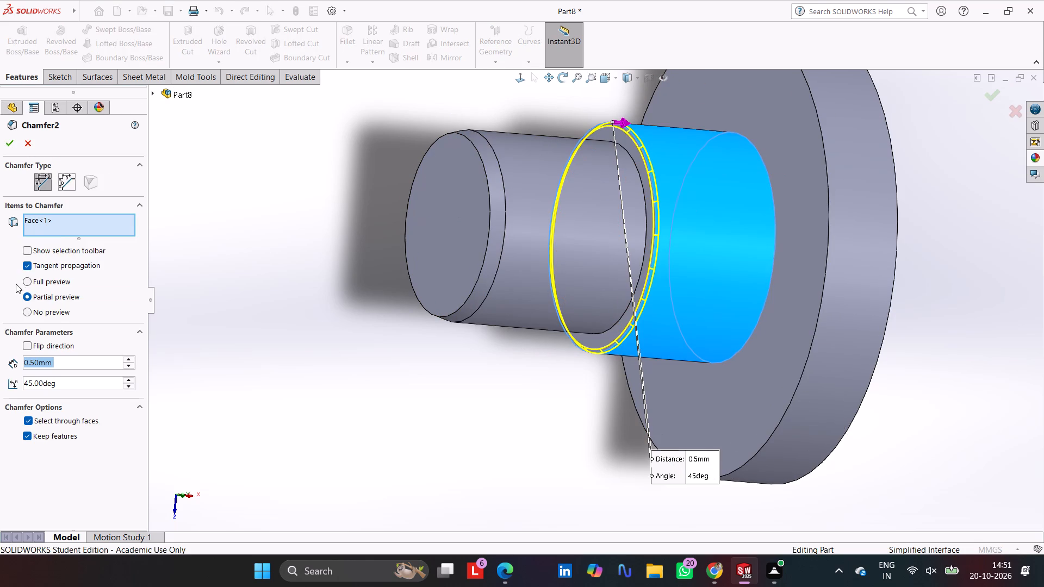
pyautogui.click(66, 217)
pyautogui.press('Delete')
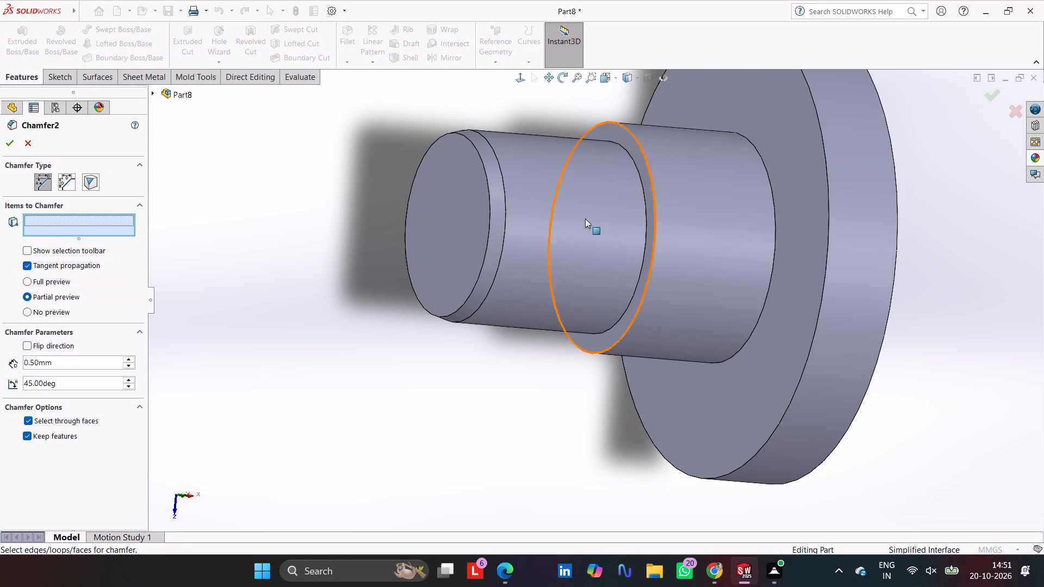
pyautogui.click(653, 184)
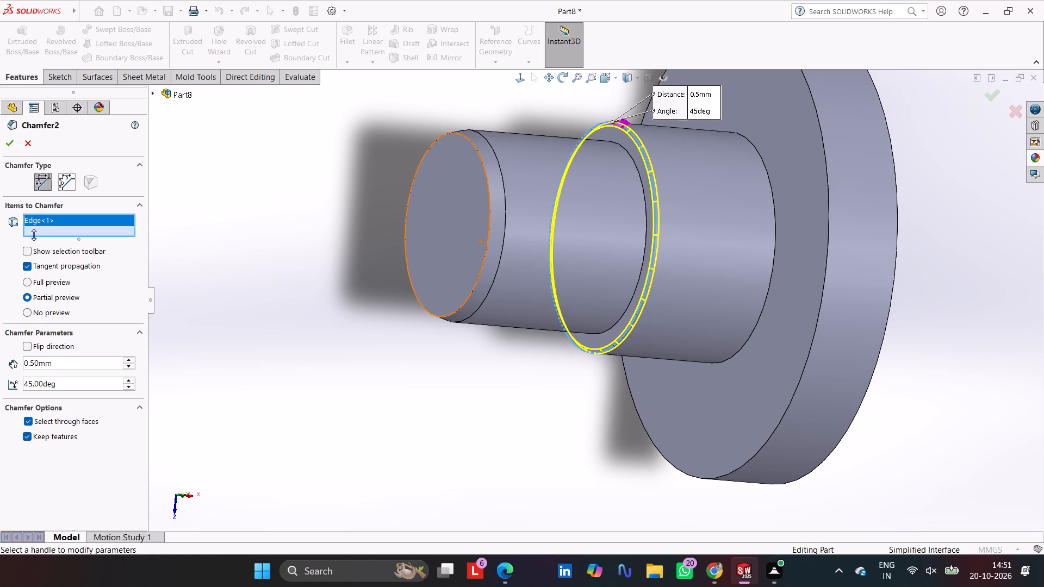
pyautogui.click(9, 142)
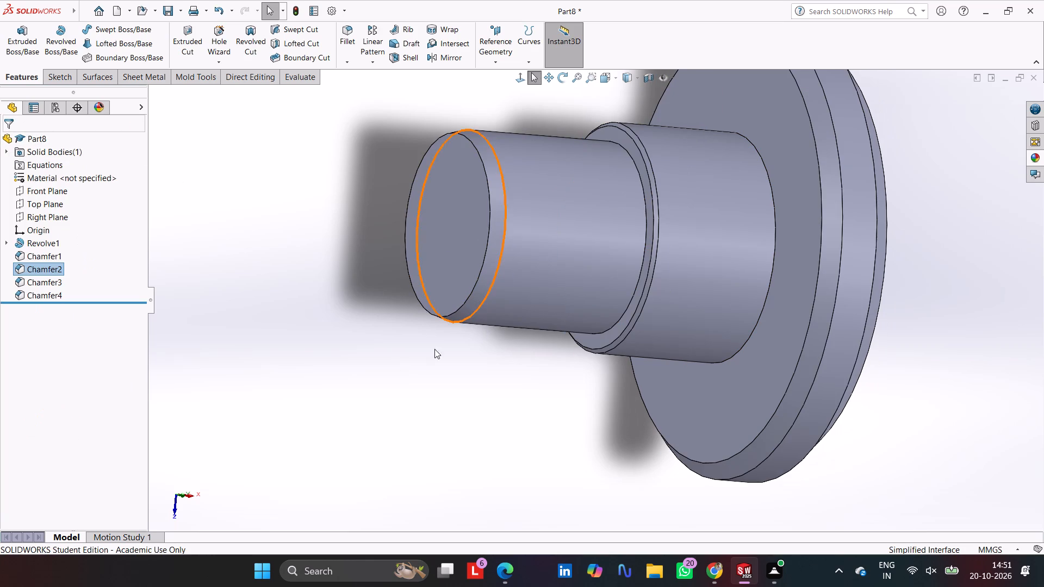
pyautogui.click(397, 362)
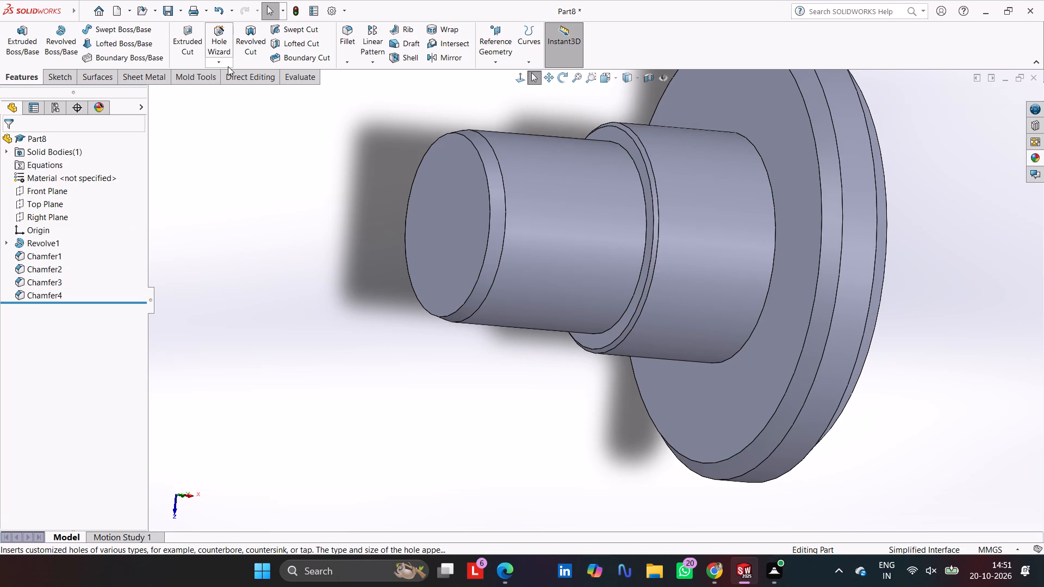
# Fillet the circular edge where the middle step meets the flange with a 1 mm radius.
pyautogui.click(348, 41)
pyautogui.click(766, 172)
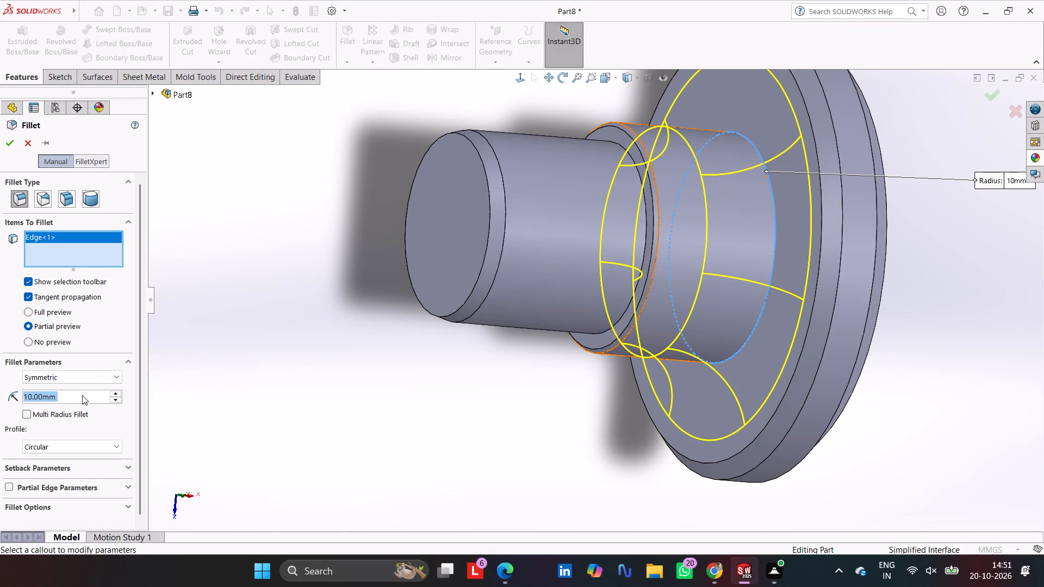
pyautogui.press('1')
pyautogui.press('Return')
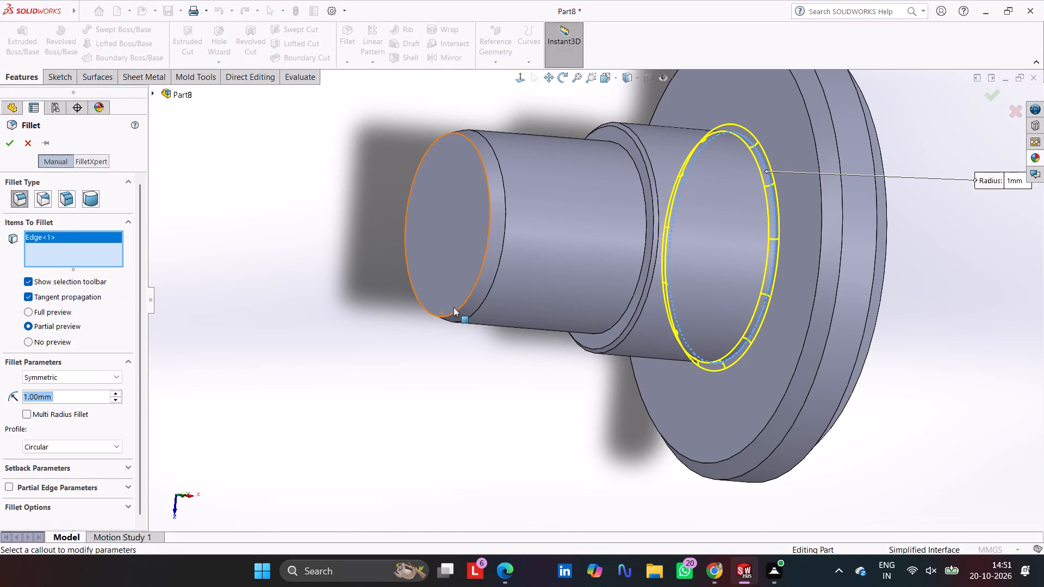
pyautogui.press('Return')
pyautogui.scroll(-5, 627, 223)
pyautogui.press('Escape')
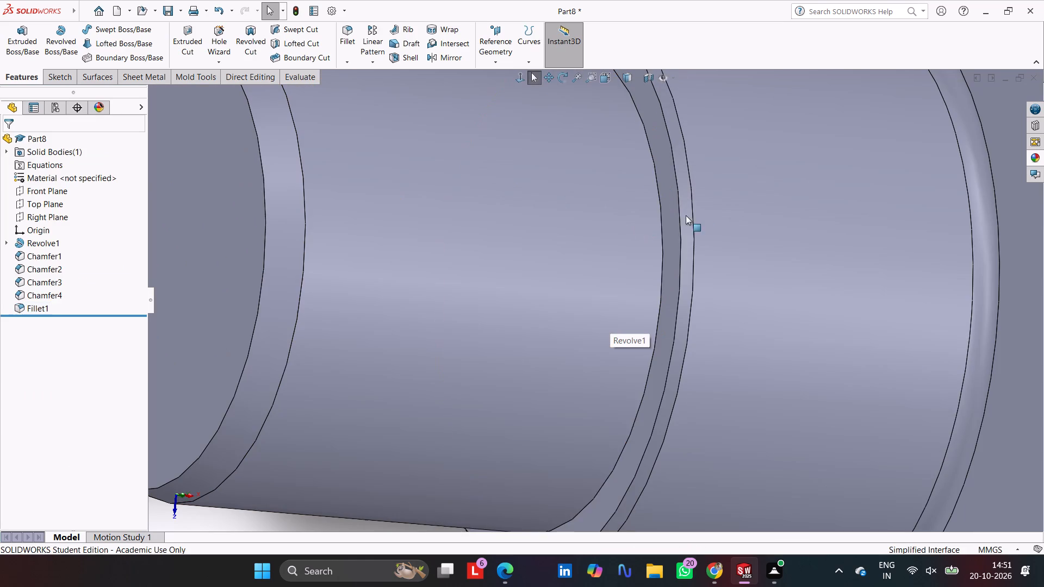
# Fillet the circular edge where the smallest-diameter section meets the middle step with a 1 mm radius.
pyautogui.scroll(3, 619, 316)
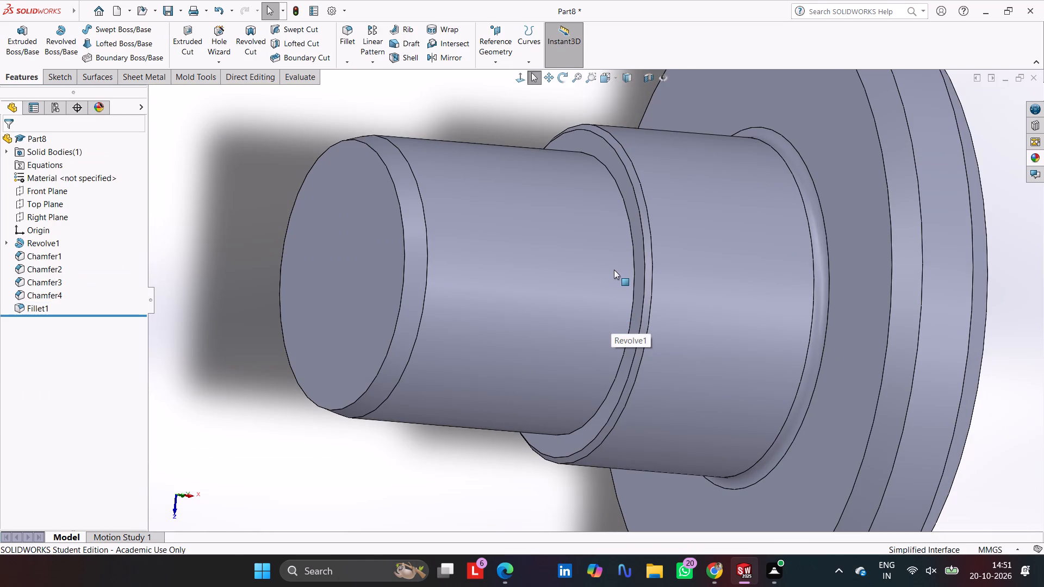
pyautogui.scroll(-2, 622, 264)
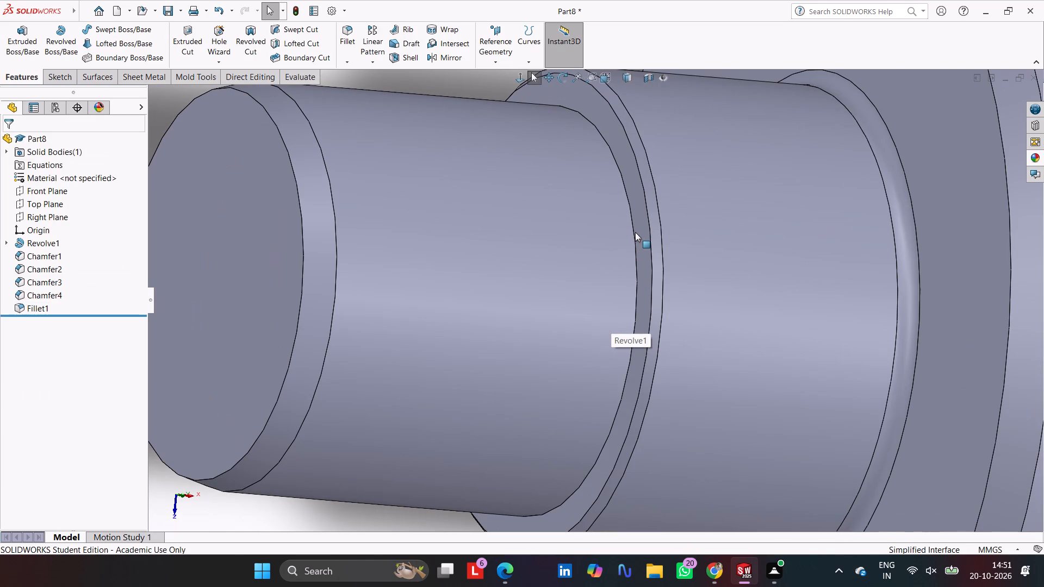
pyautogui.click(634, 233)
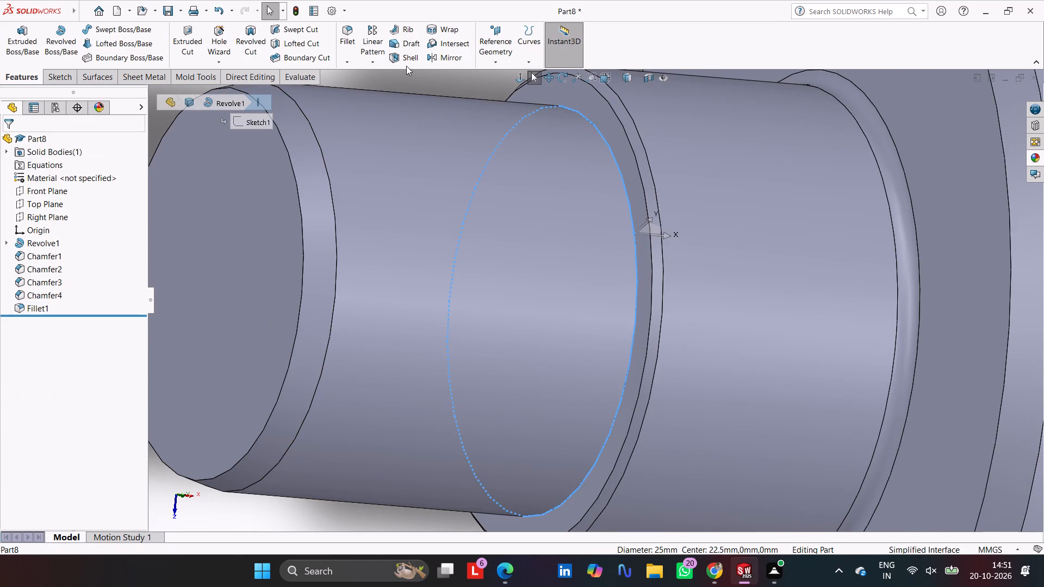
pyautogui.press('Escape')
pyautogui.press('Escape')
pyautogui.click(353, 39)
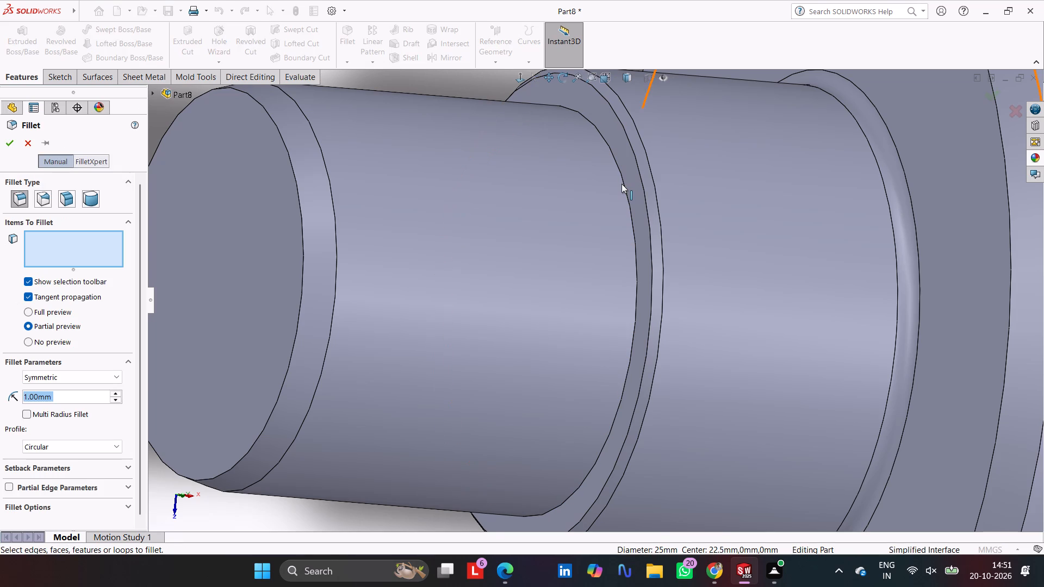
pyautogui.click(625, 181)
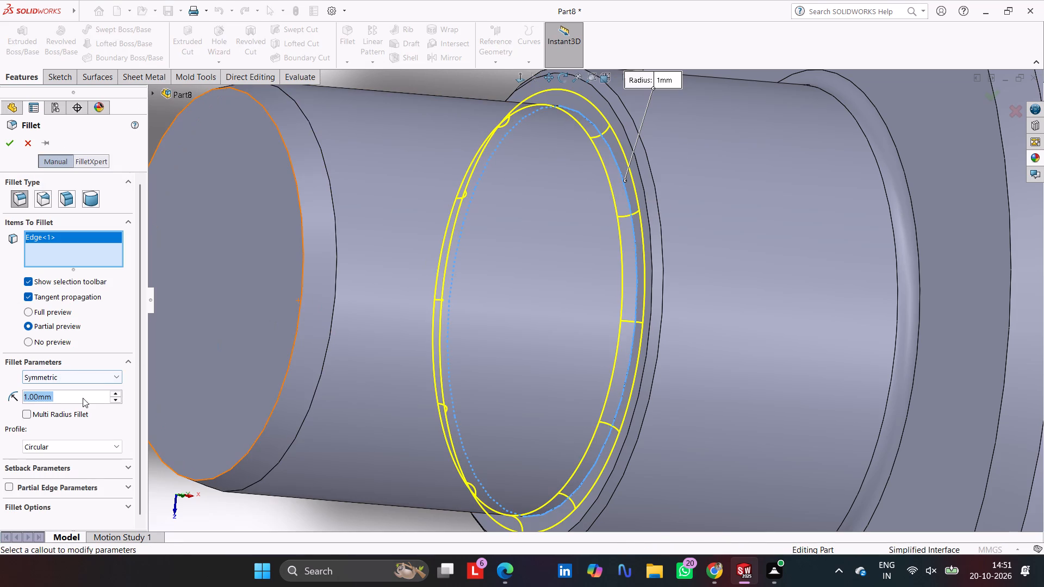
pyautogui.press('Return')
pyautogui.scroll(5, 607, 325)
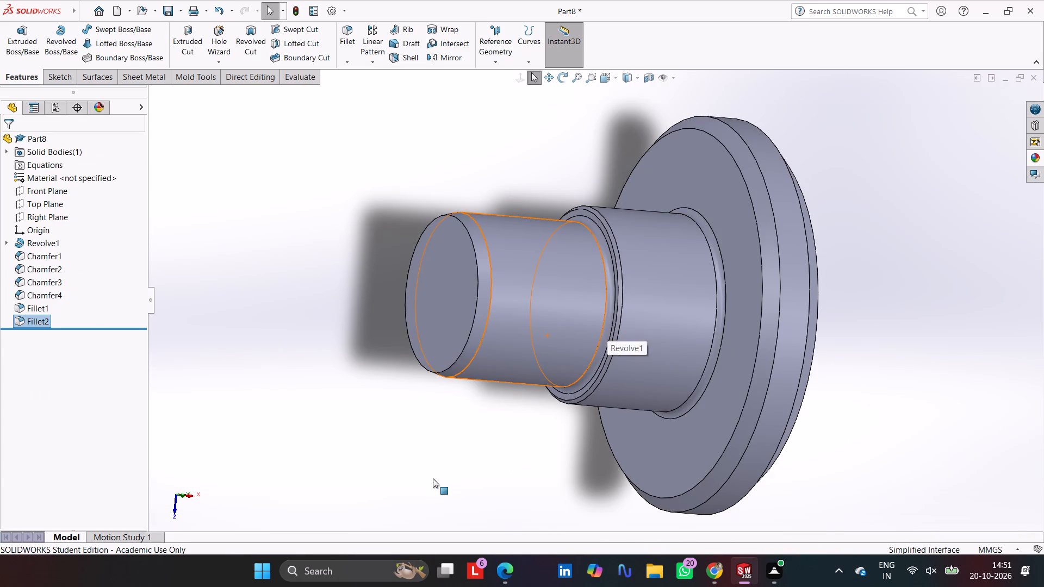
pyautogui.click(433, 478)
# Start a new sketch on the flange's flat end face.
pyautogui.moveTo(461, 441); pyautogui.dragTo(429, 448, button='middle')
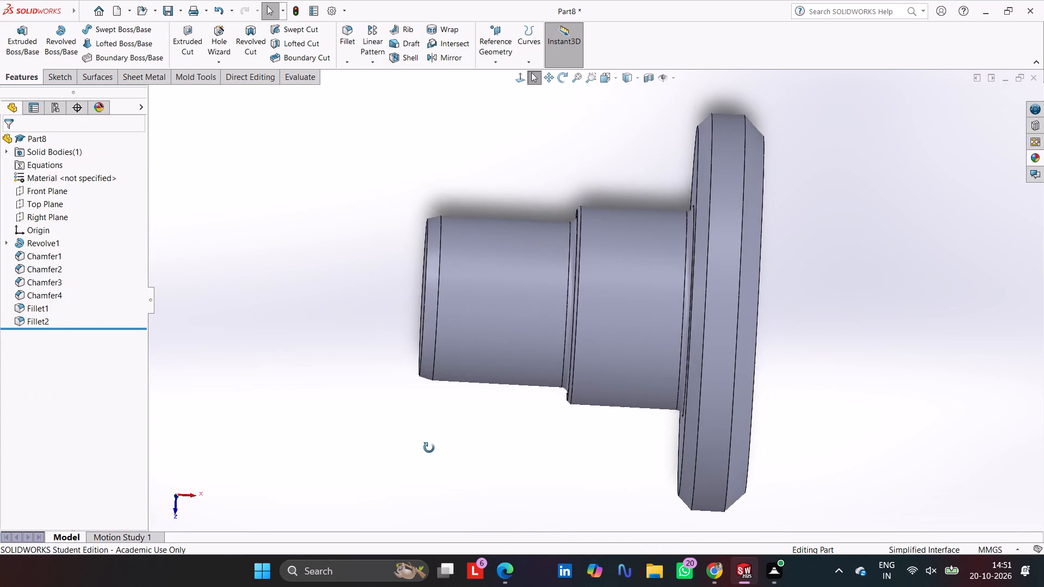
pyautogui.moveTo(429, 448); pyautogui.dragTo(426, 424, button='middle')
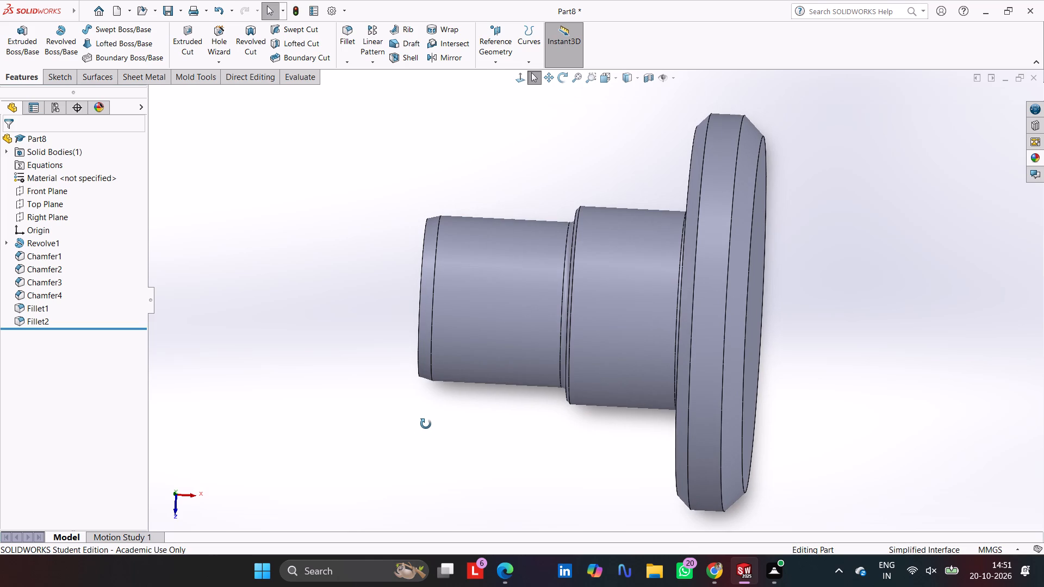
pyautogui.moveTo(426, 424); pyautogui.dragTo(426, 424, button='middle')
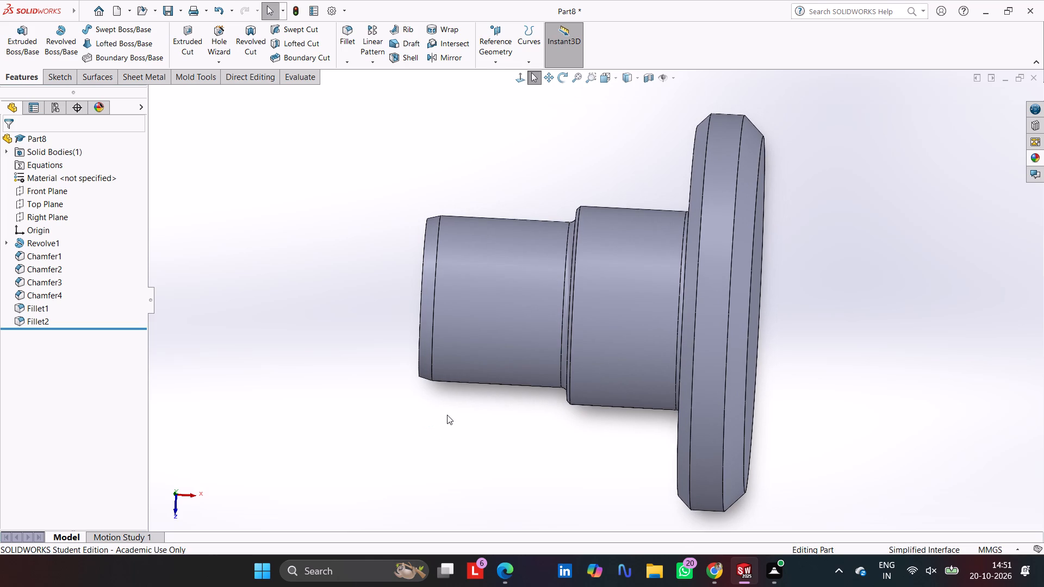
pyautogui.moveTo(443, 432); pyautogui.dragTo(466, 433, button='middle')
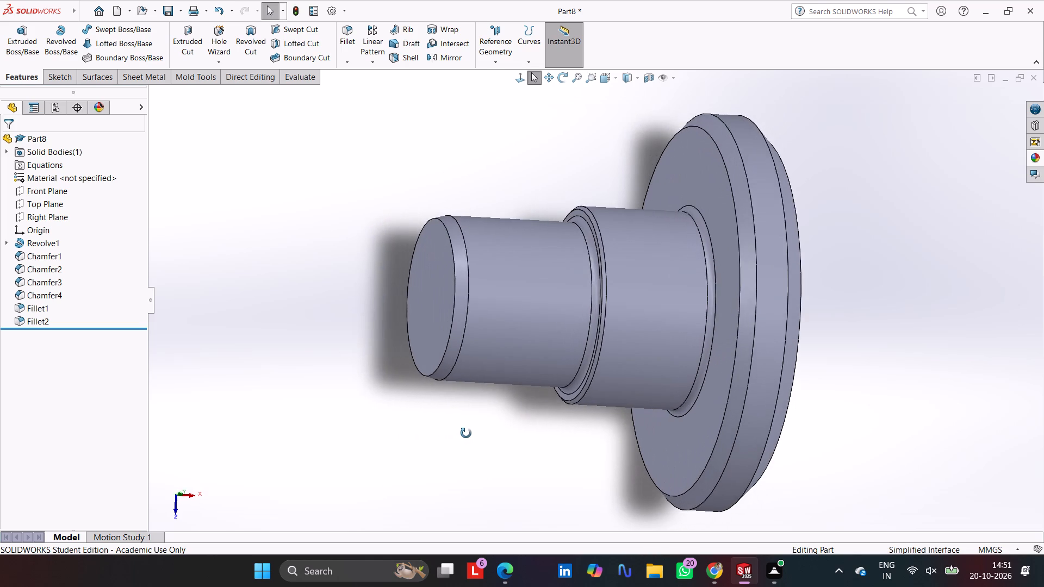
pyautogui.moveTo(466, 433); pyautogui.dragTo(418, 429, button='middle')
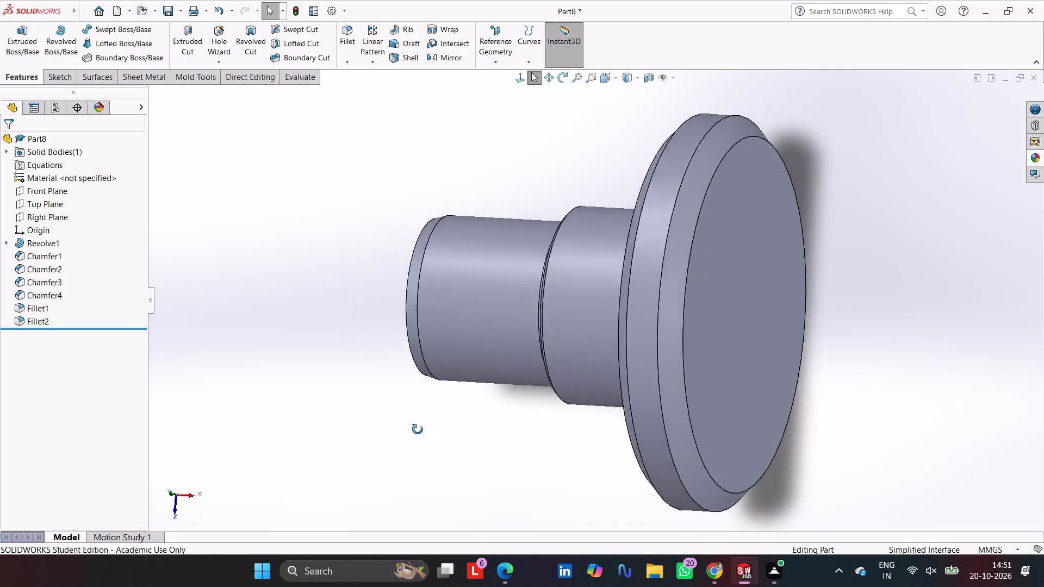
pyautogui.moveTo(418, 429); pyautogui.dragTo(370, 420, button='middle')
pyautogui.click(648, 268)
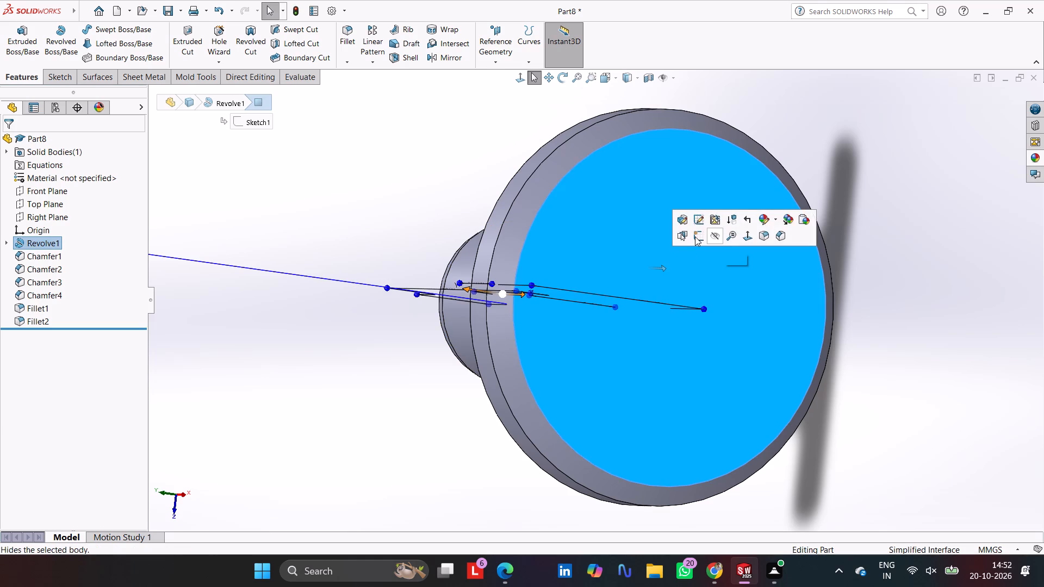
pyautogui.click(695, 236)
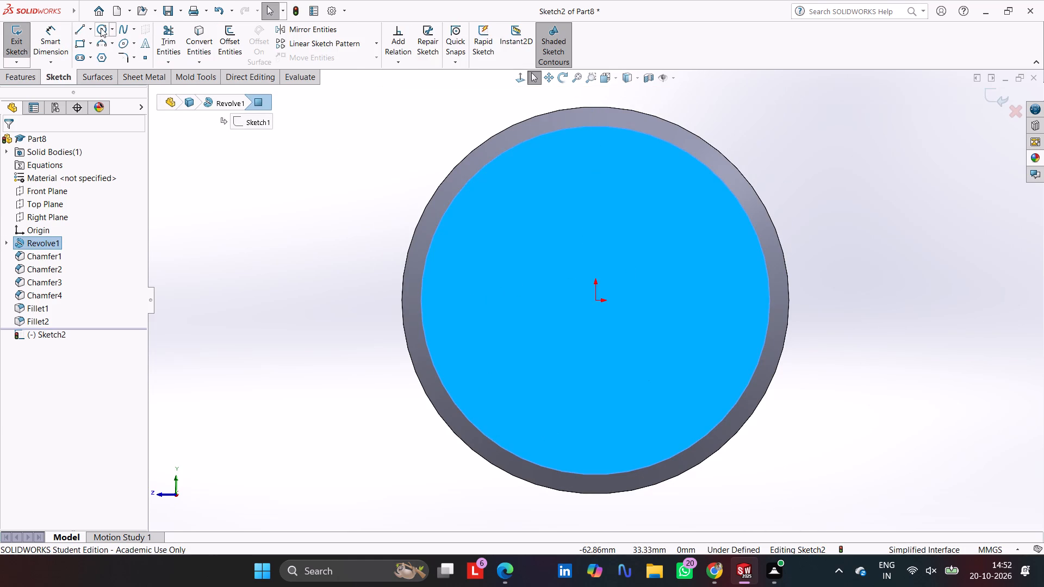
# Sketch an infinite vertical construction line and an infinite horizontal construction line, both passing through the origin.
pyautogui.click(79, 26)
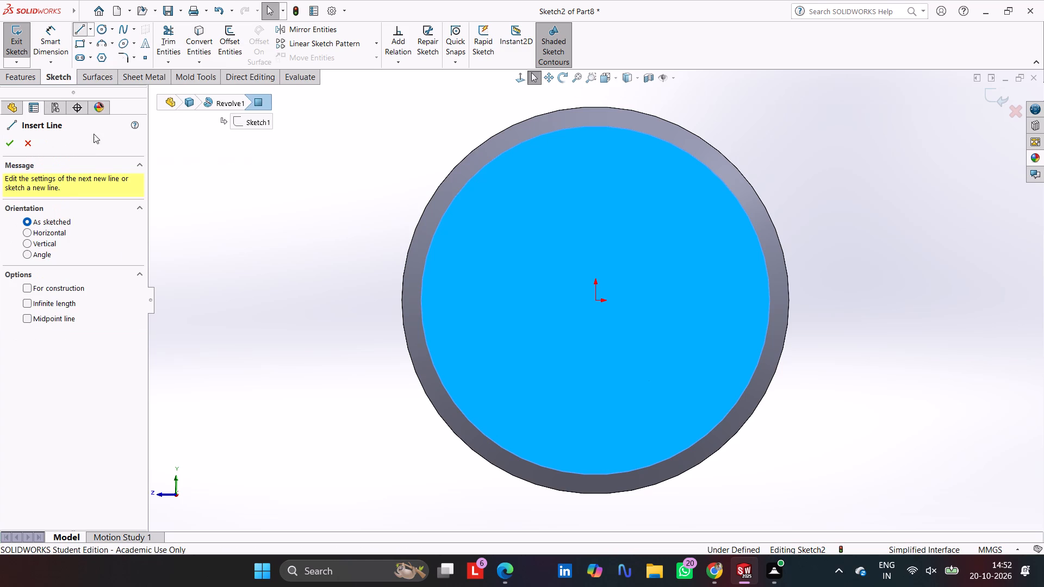
pyautogui.click(46, 246)
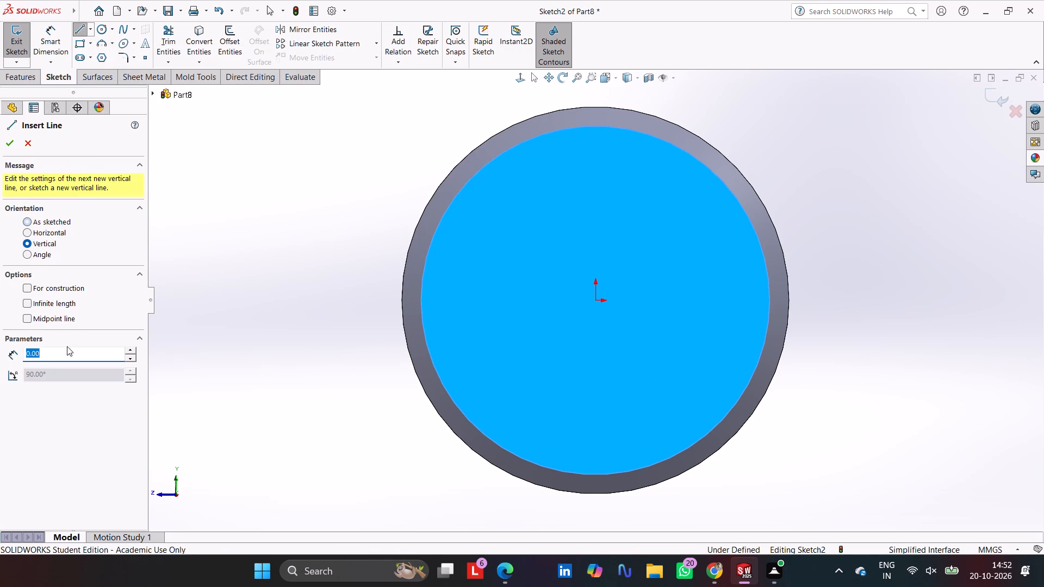
pyautogui.click(71, 304)
pyautogui.click(72, 289)
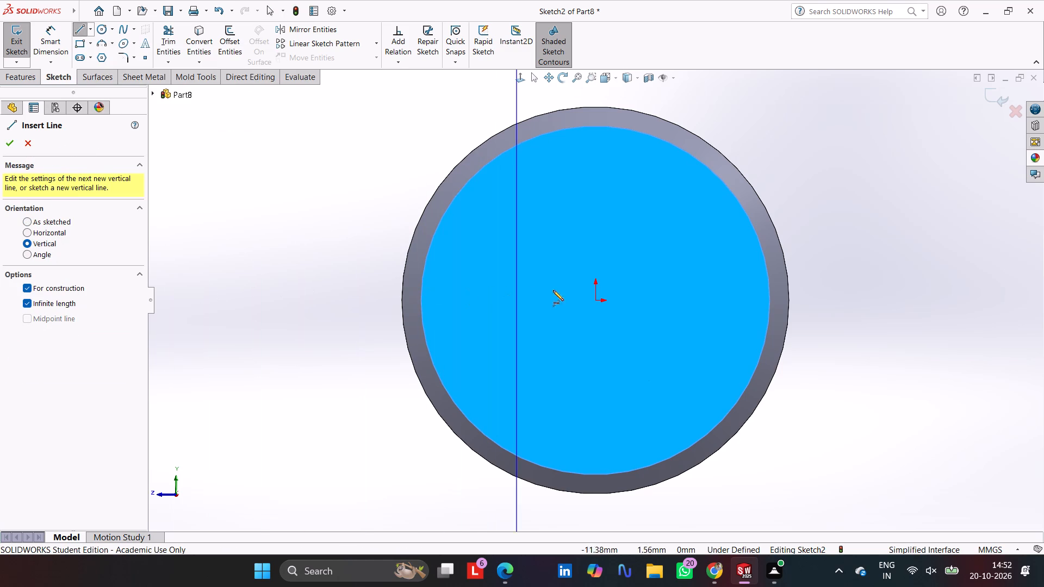
pyautogui.click(596, 301)
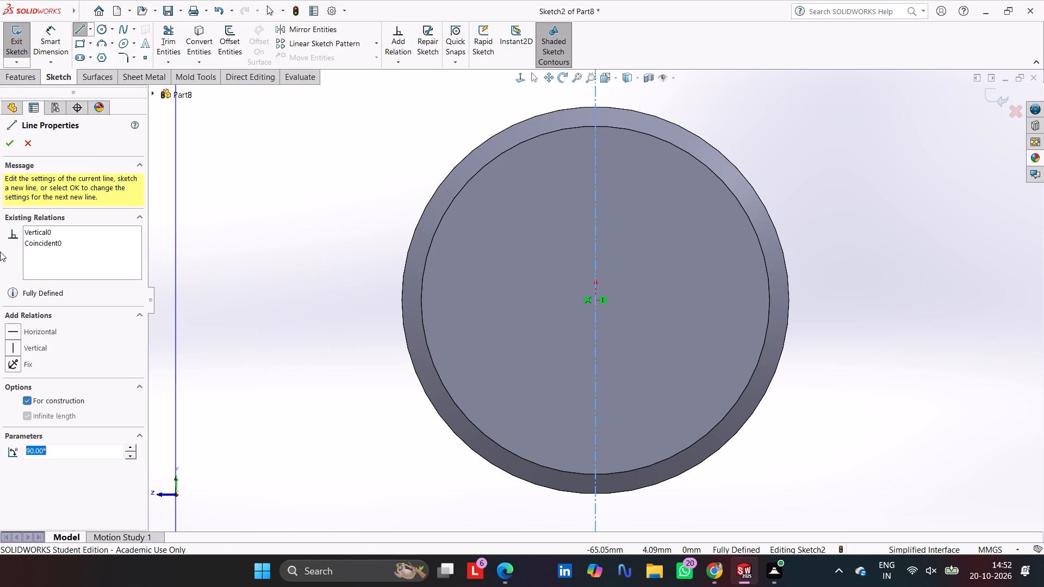
pyautogui.click(15, 143)
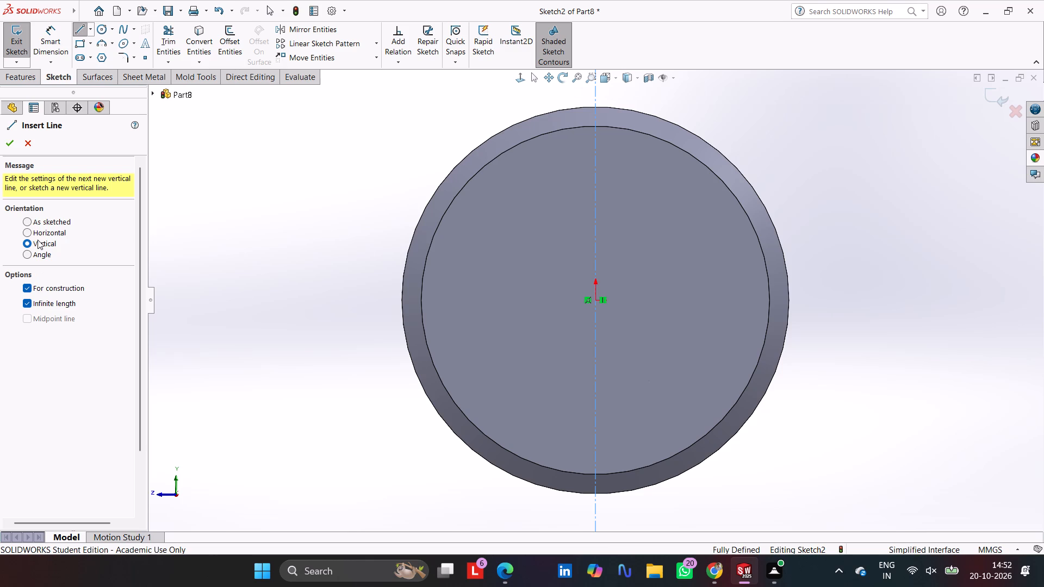
pyautogui.click(40, 229)
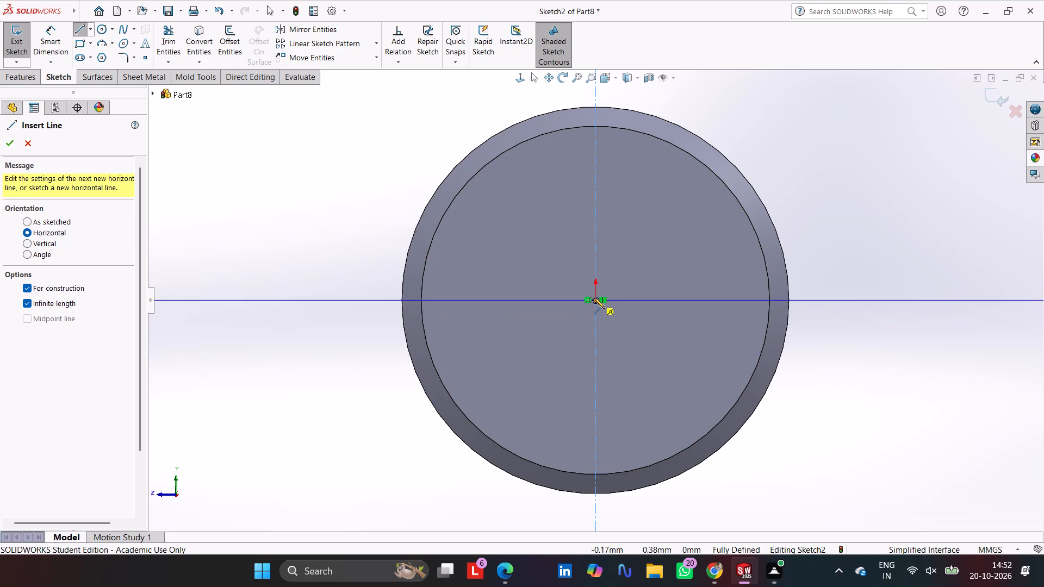
pyautogui.click(595, 301)
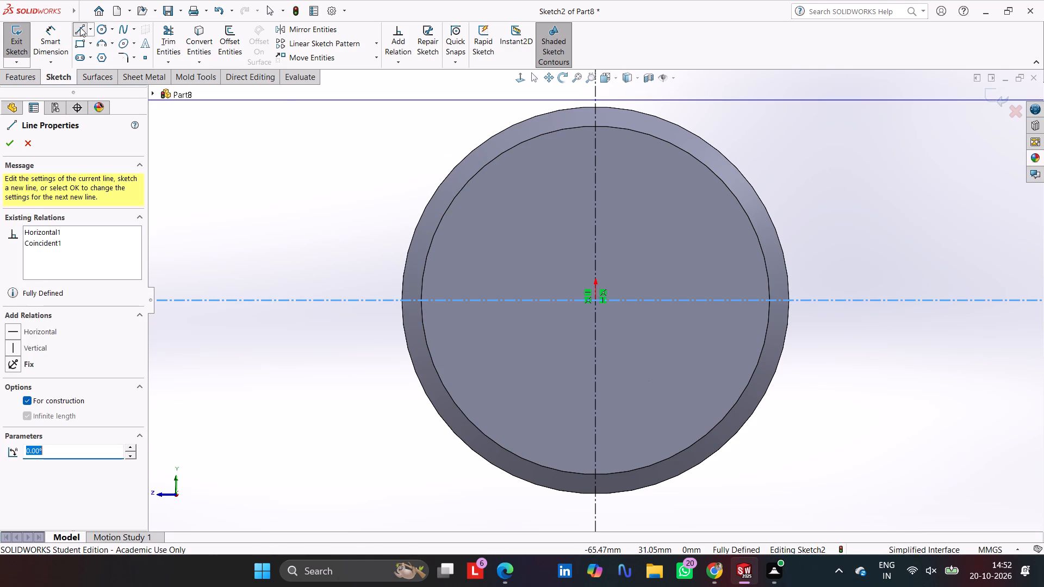
pyautogui.click(11, 147)
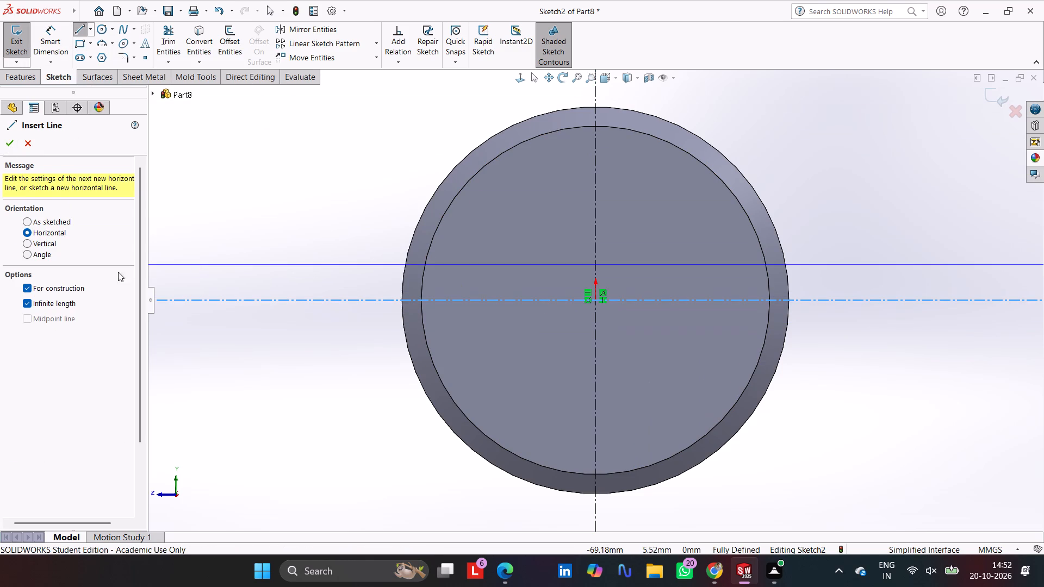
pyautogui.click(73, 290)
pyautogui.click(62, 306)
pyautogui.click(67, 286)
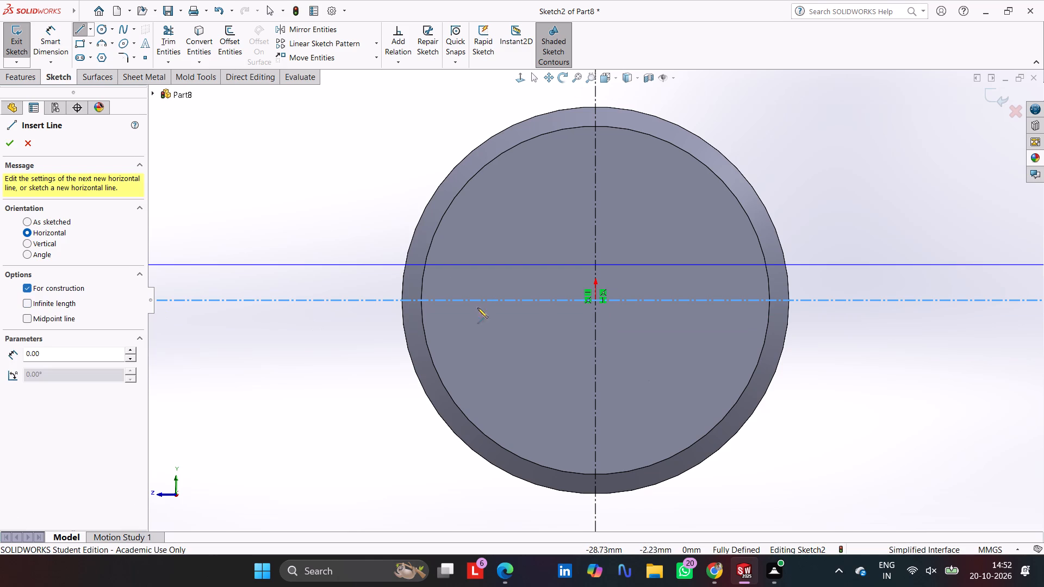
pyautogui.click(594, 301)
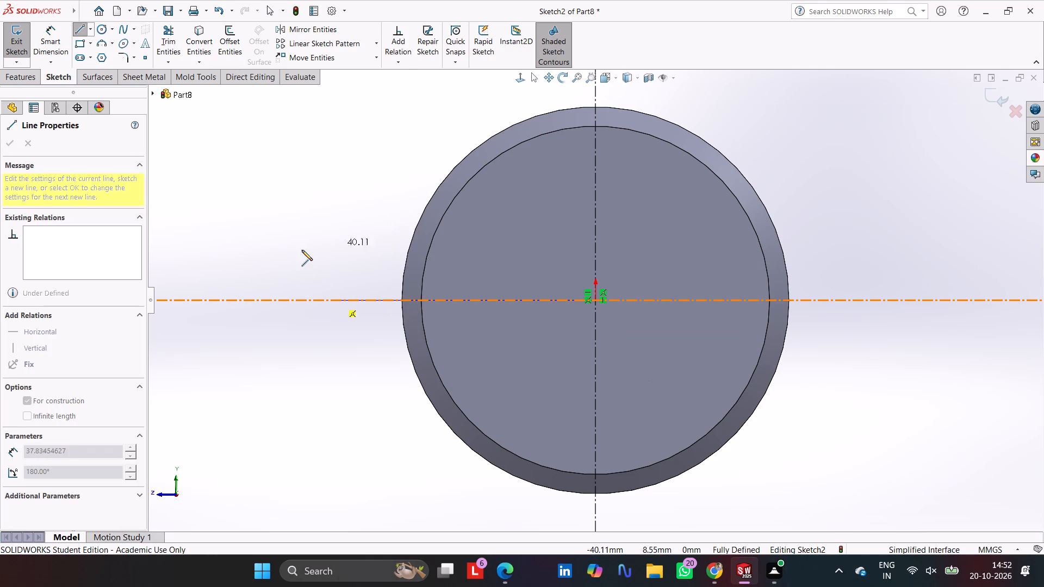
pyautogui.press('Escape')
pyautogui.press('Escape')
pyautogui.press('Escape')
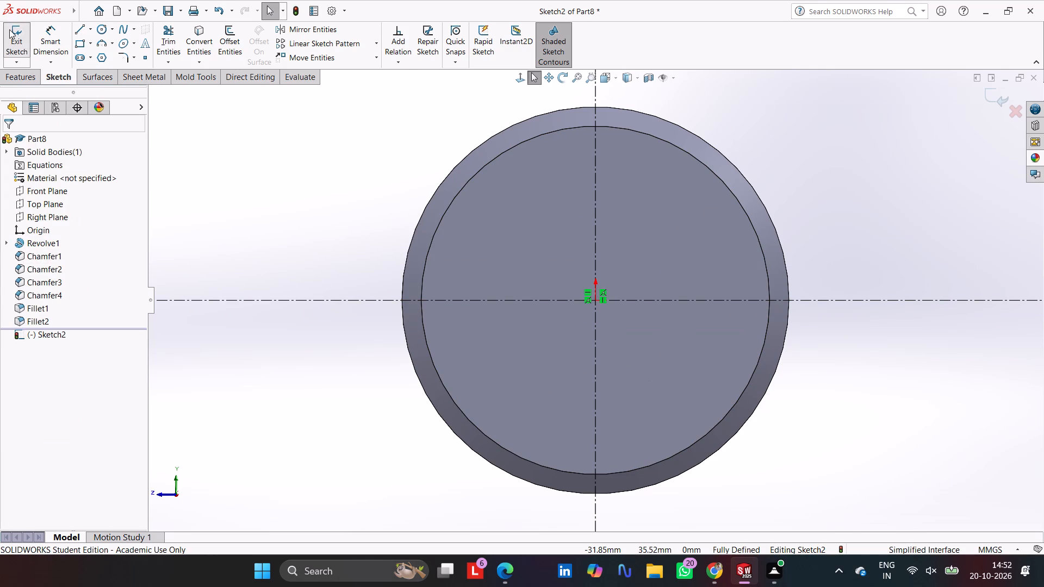
# Sketch a diagonal construction line about 44.7 mm long from the origin, up and to the right past the flange's outer edge.
pyautogui.click(82, 30)
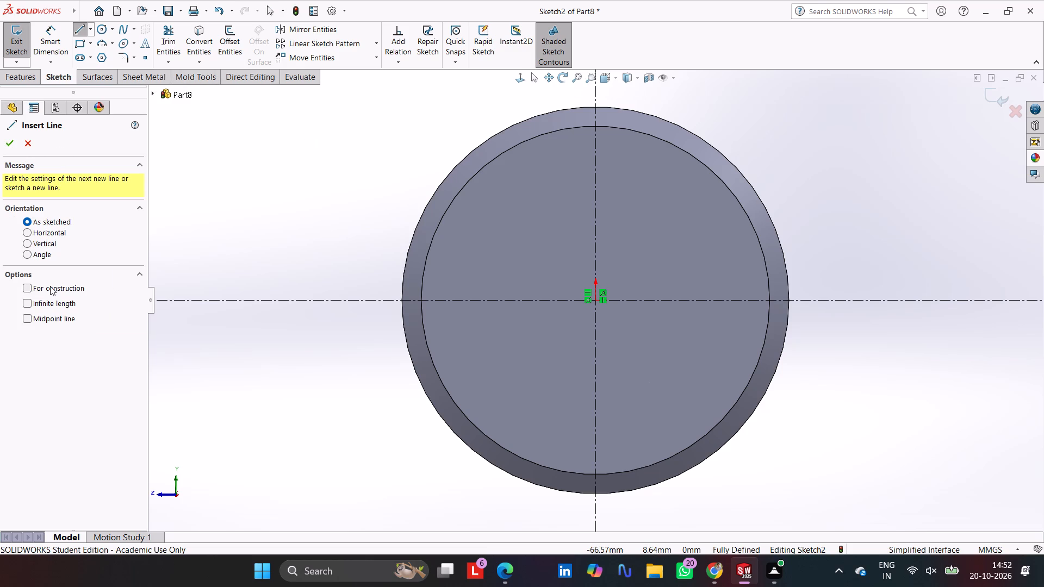
pyautogui.click(50, 286)
pyautogui.click(596, 301)
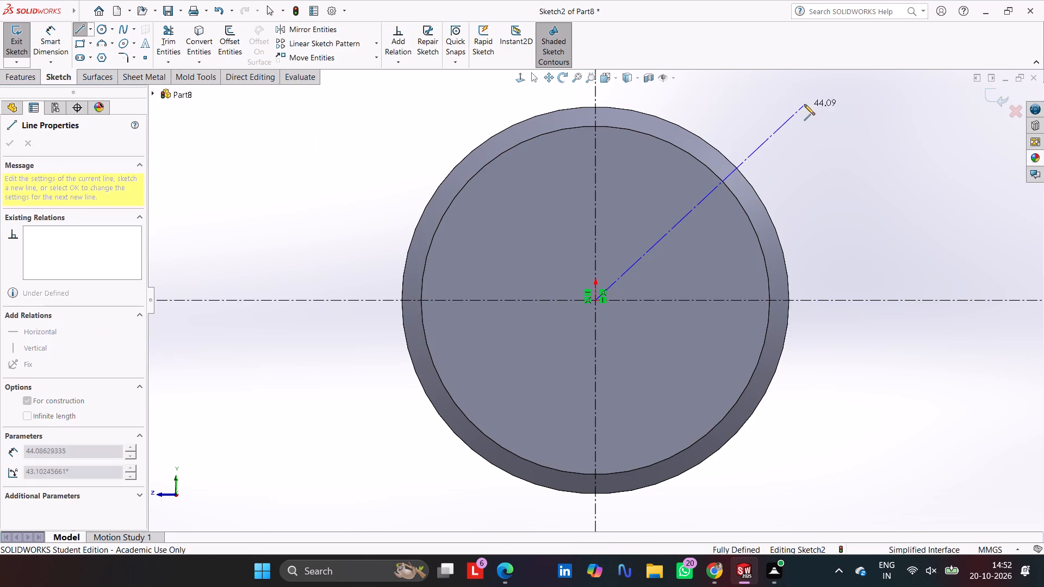
pyautogui.click(804, 102)
pyautogui.press('Escape')
# Dimension the angle between the diagonal and horizontal construction lines as 45°.
pyautogui.click(51, 30)
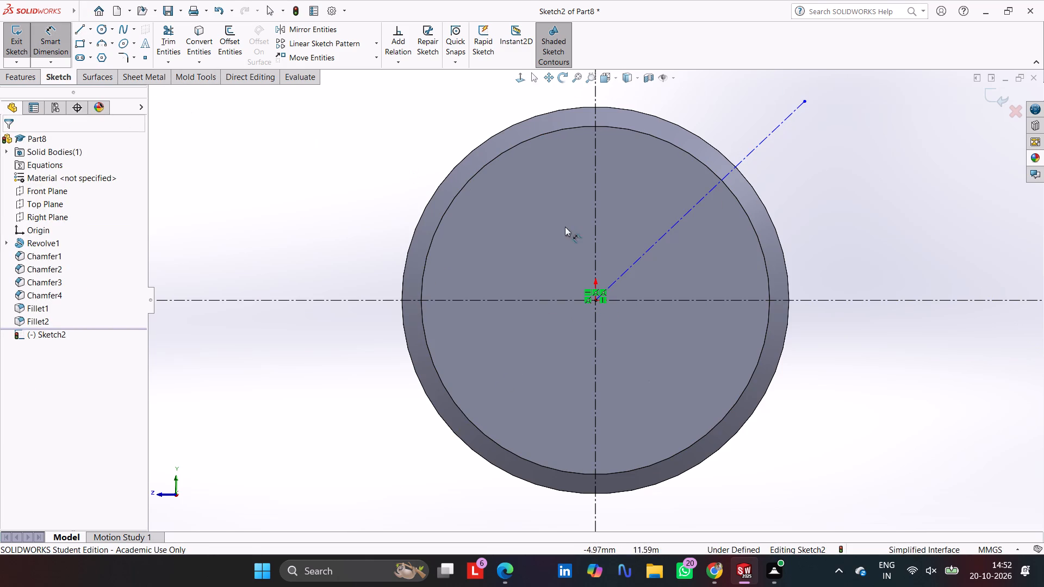
pyautogui.click(650, 247)
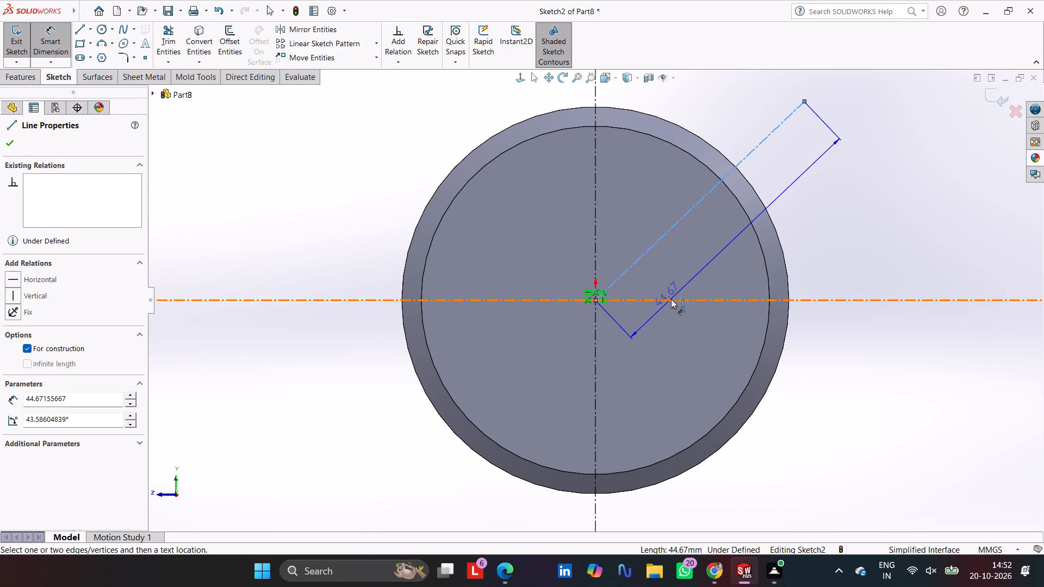
pyautogui.click(671, 299)
pyautogui.click(713, 261)
pyautogui.write('45')
pyautogui.press('Return')
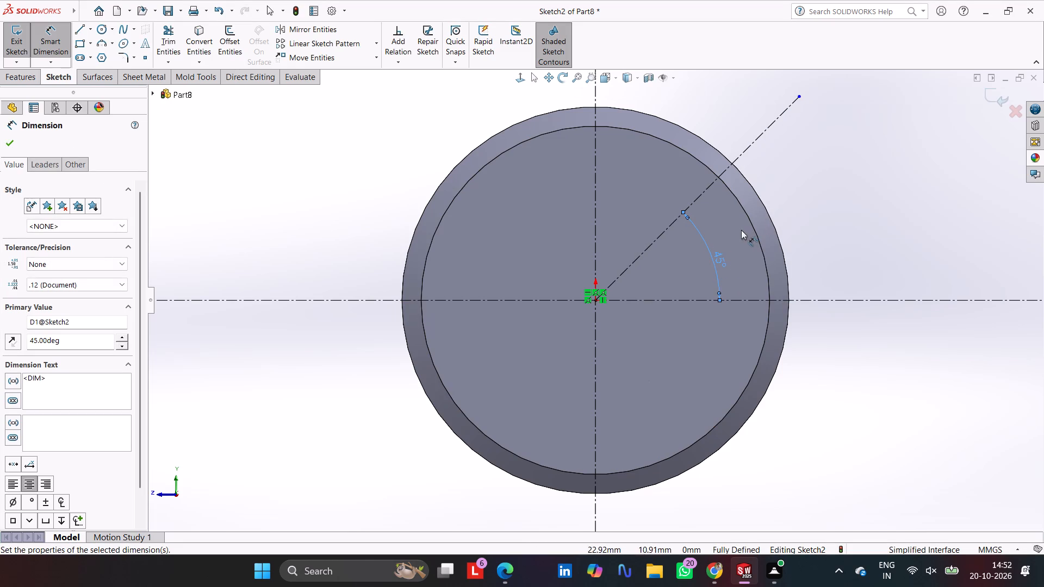
# Sketch a circle centred on the origin and dimension its diameter as 45 mm.
pyautogui.click(103, 33)
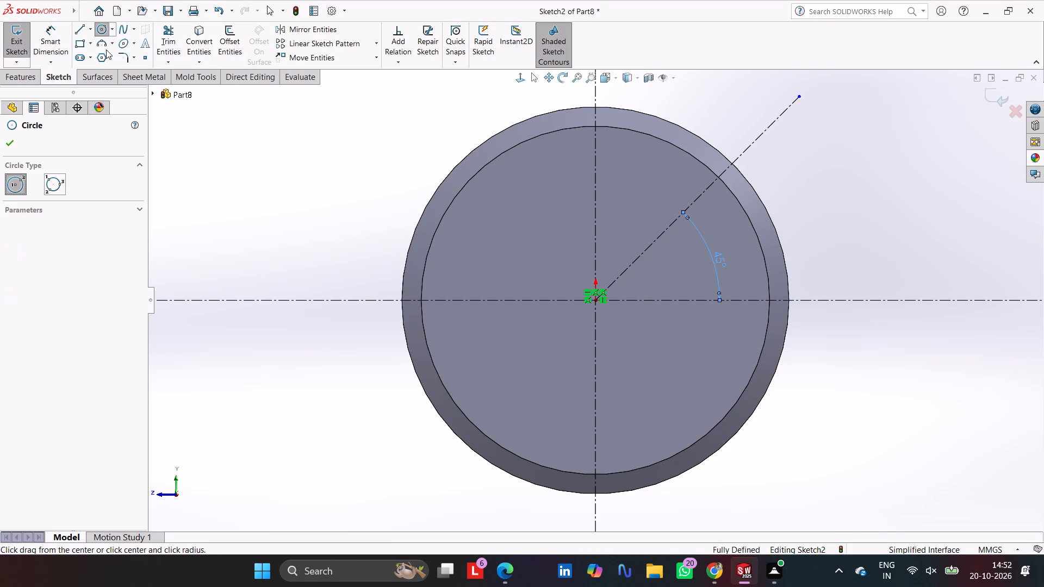
pyautogui.click(594, 301)
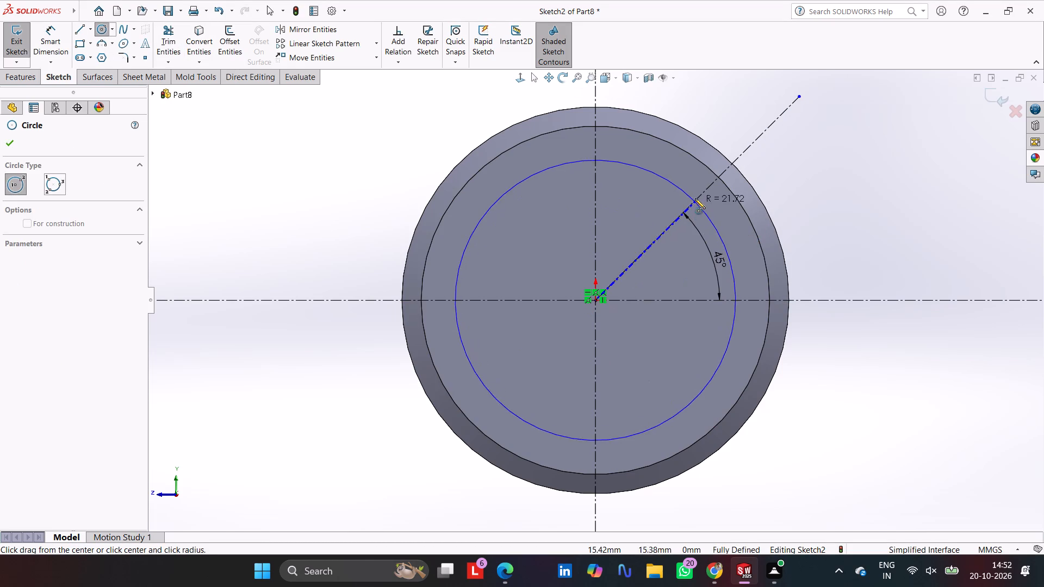
pyautogui.click(697, 190)
pyautogui.click(51, 32)
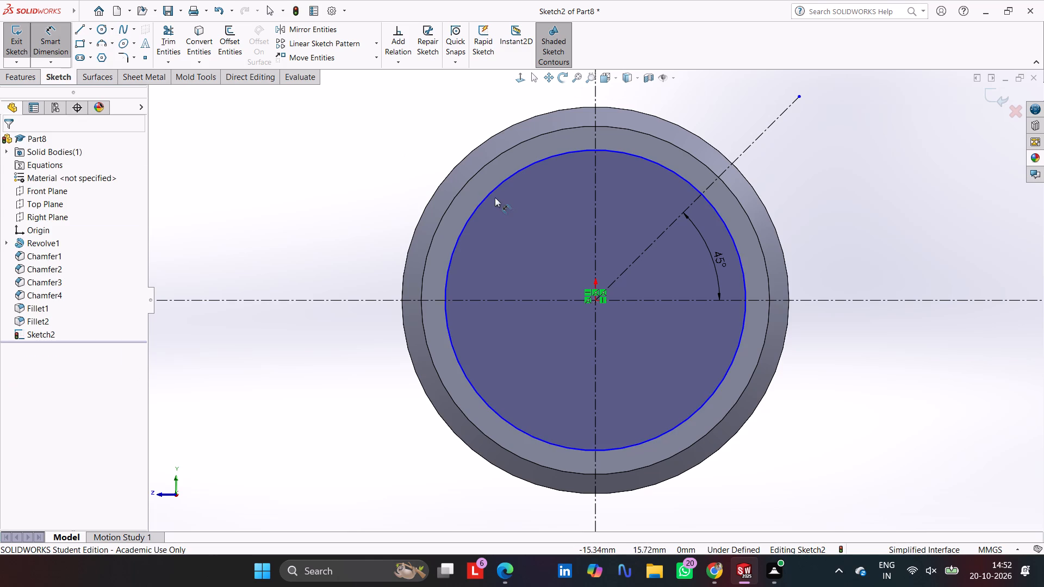
pyautogui.click(490, 196)
pyautogui.click(363, 201)
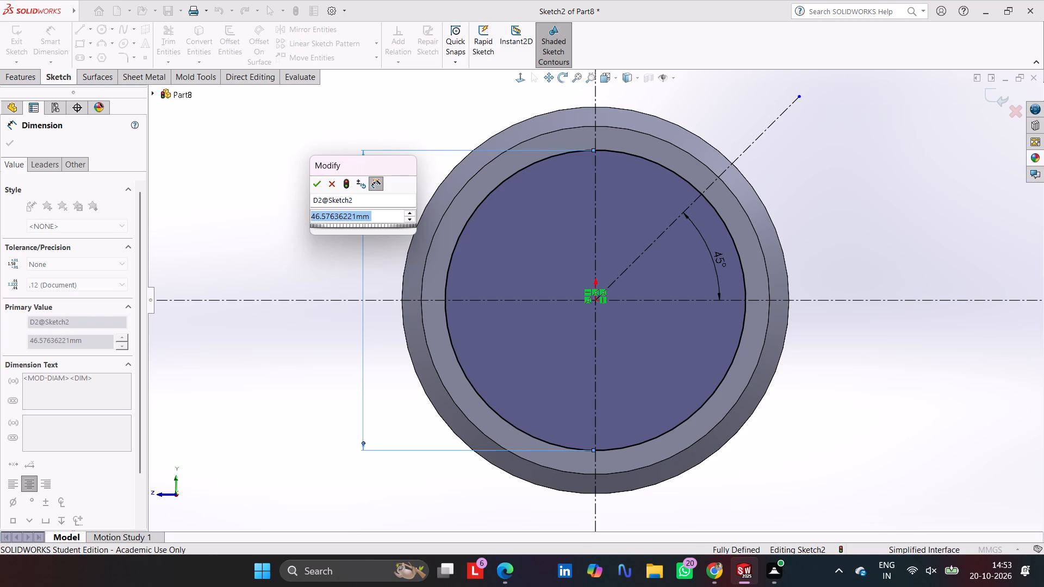
pyautogui.write('45')
pyautogui.press('Return')
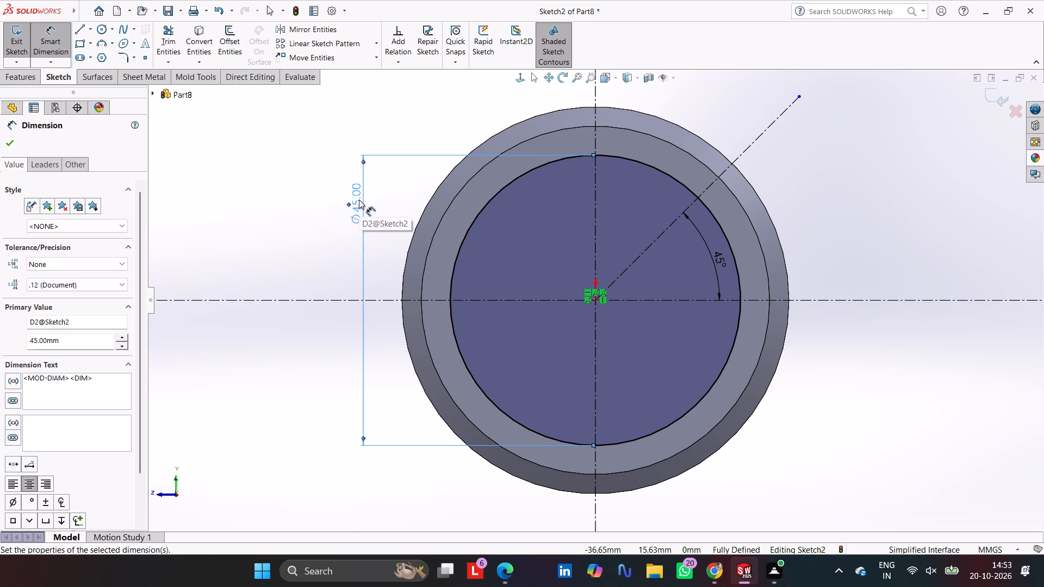
pyautogui.press('Escape')
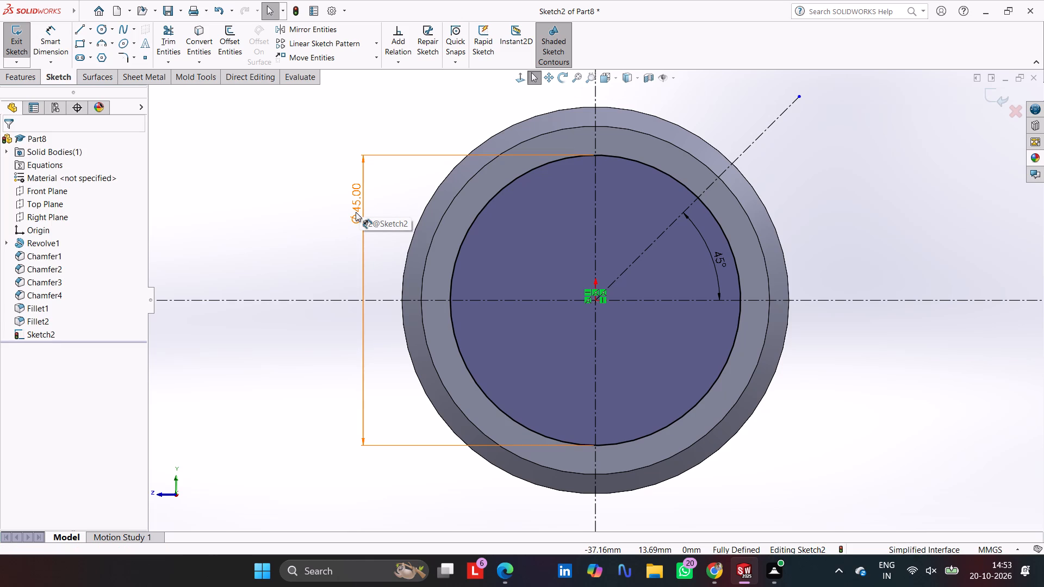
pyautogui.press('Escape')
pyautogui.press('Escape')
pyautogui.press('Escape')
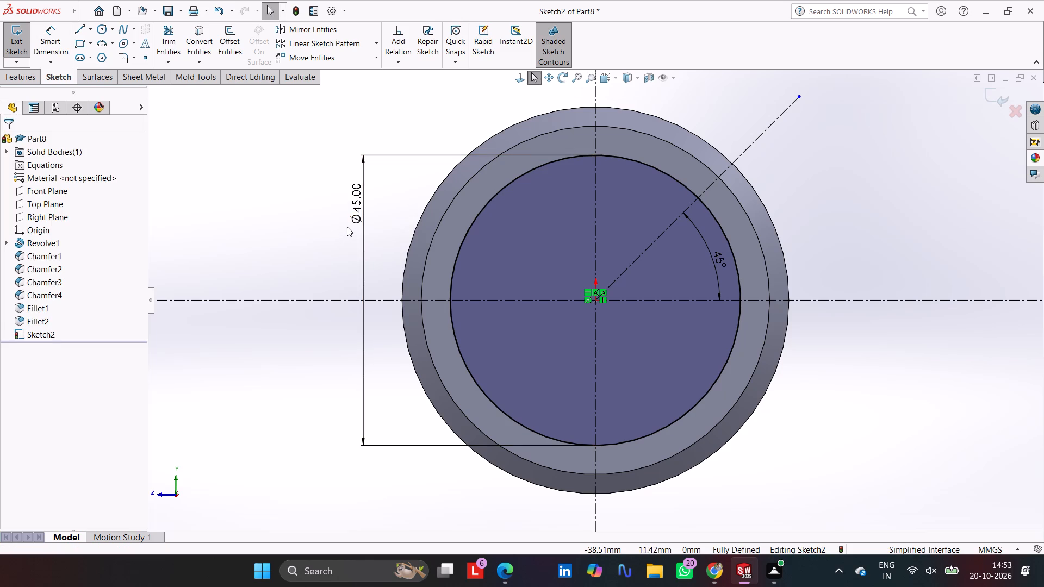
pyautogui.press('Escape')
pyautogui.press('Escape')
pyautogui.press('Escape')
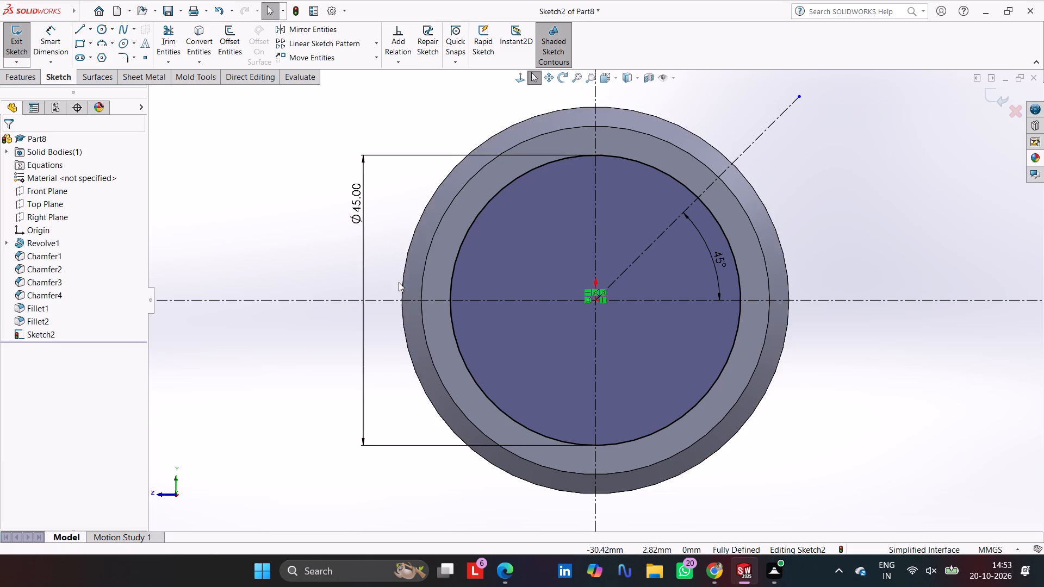
# Convert the 45 mm circle centred on the origin to construction geometry.
pyautogui.click(474, 224)
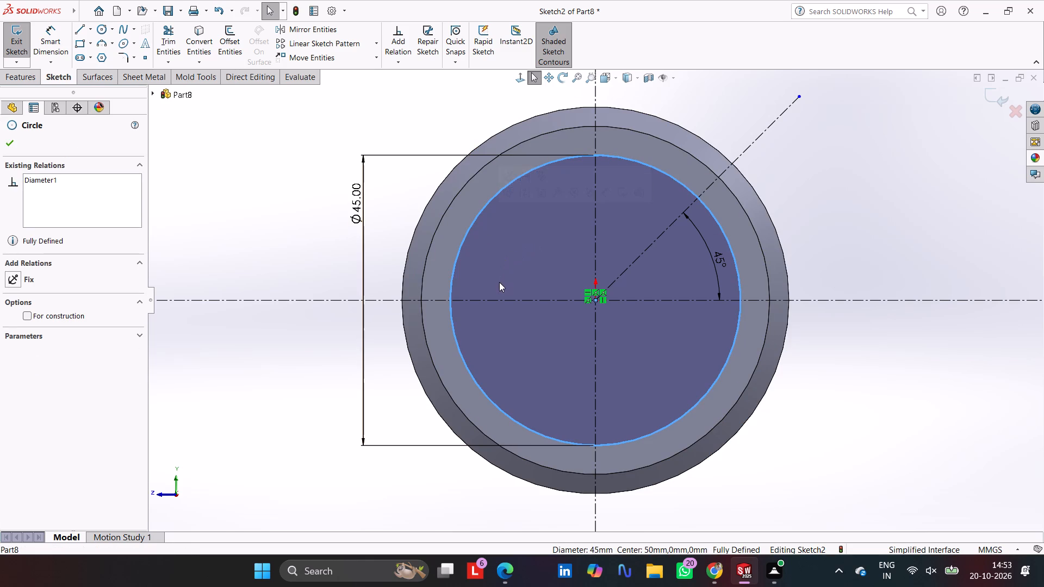
pyautogui.press('Escape')
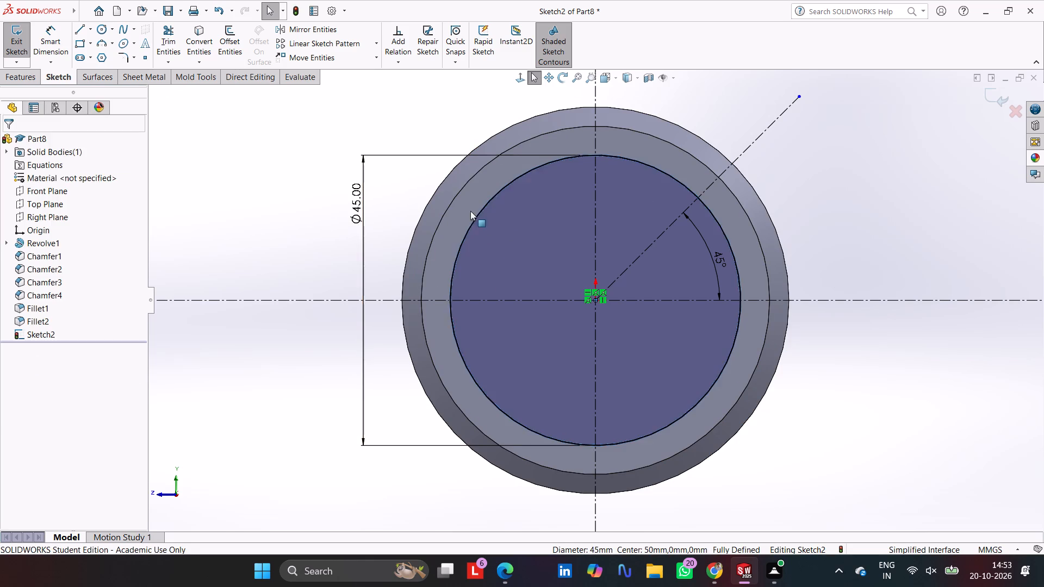
pyautogui.click(480, 210)
pyautogui.click(527, 179)
pyautogui.press('Escape')
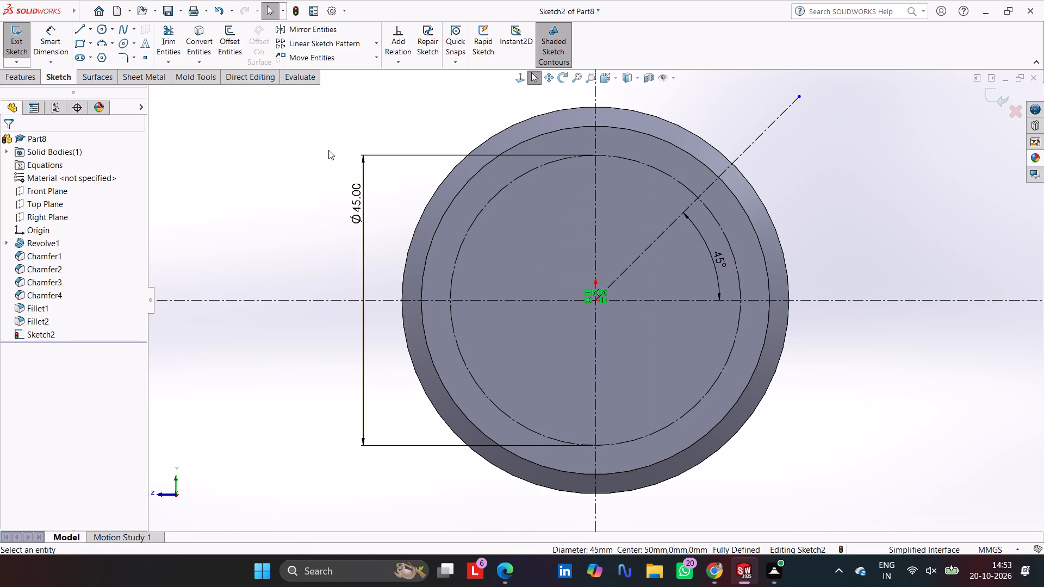
pyautogui.press('Escape')
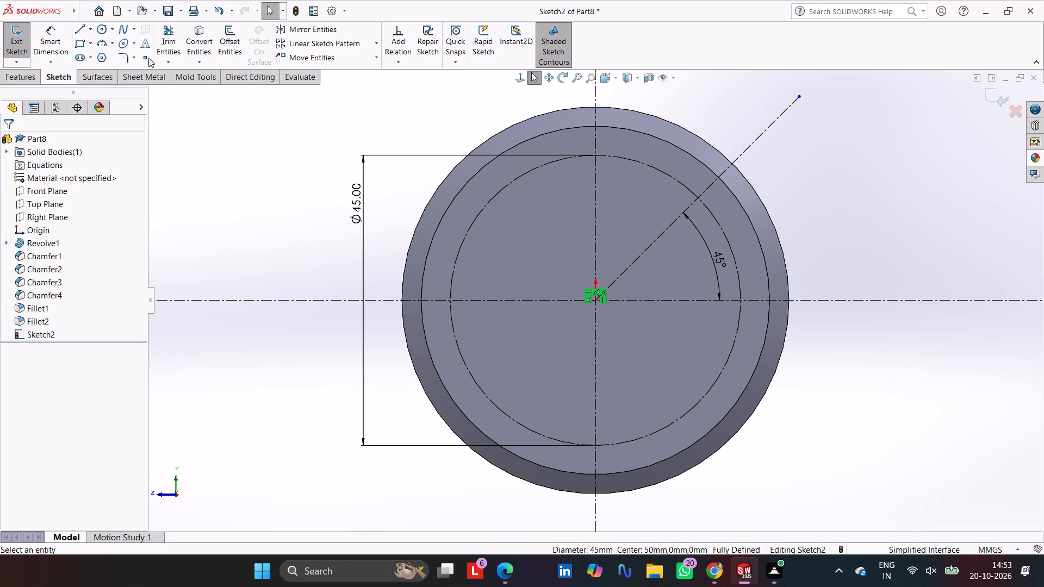
# Power-trim the part of the diagonal construction line that extends beyond the 45 mm construction circle.
pyautogui.click(167, 33)
pyautogui.moveTo(687, 161); pyautogui.dragTo(726, 201)
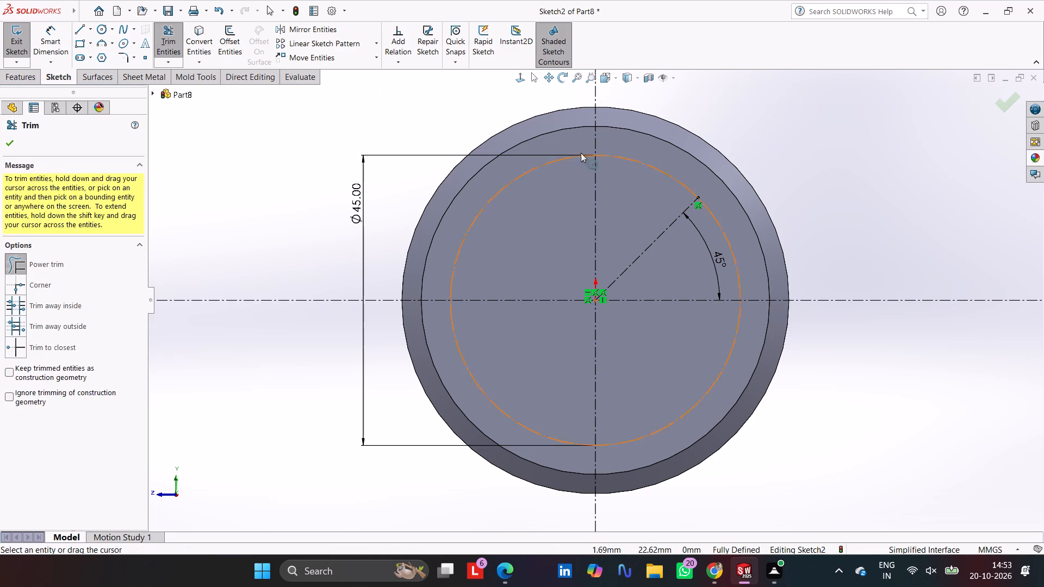
# Sketch a circle about 13.2 mm in diameter, centred where the diagonal construction line meets the 45 mm construction circle.
pyautogui.click(102, 29)
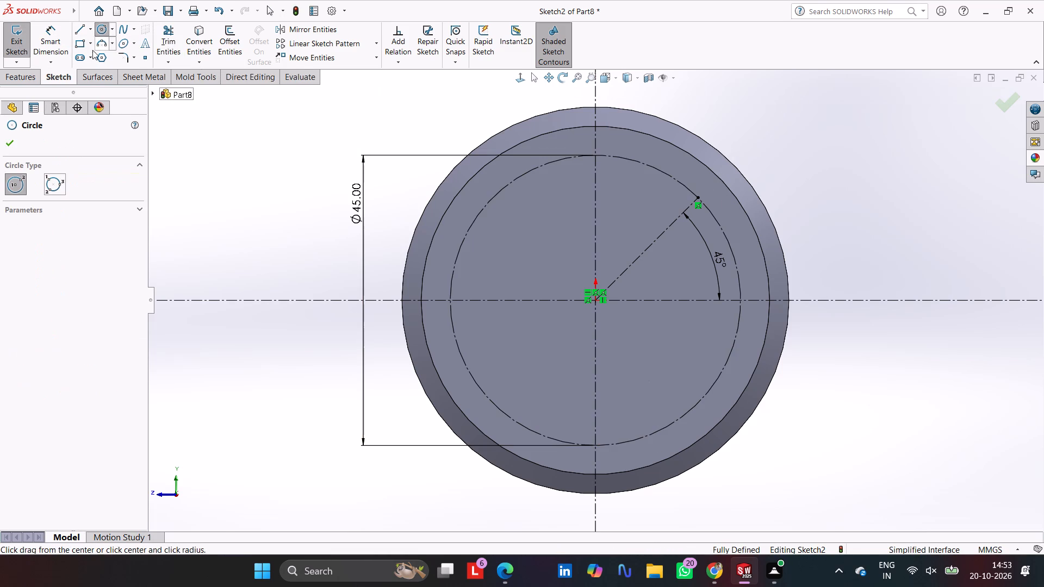
pyautogui.click(698, 198)
pyautogui.click(672, 232)
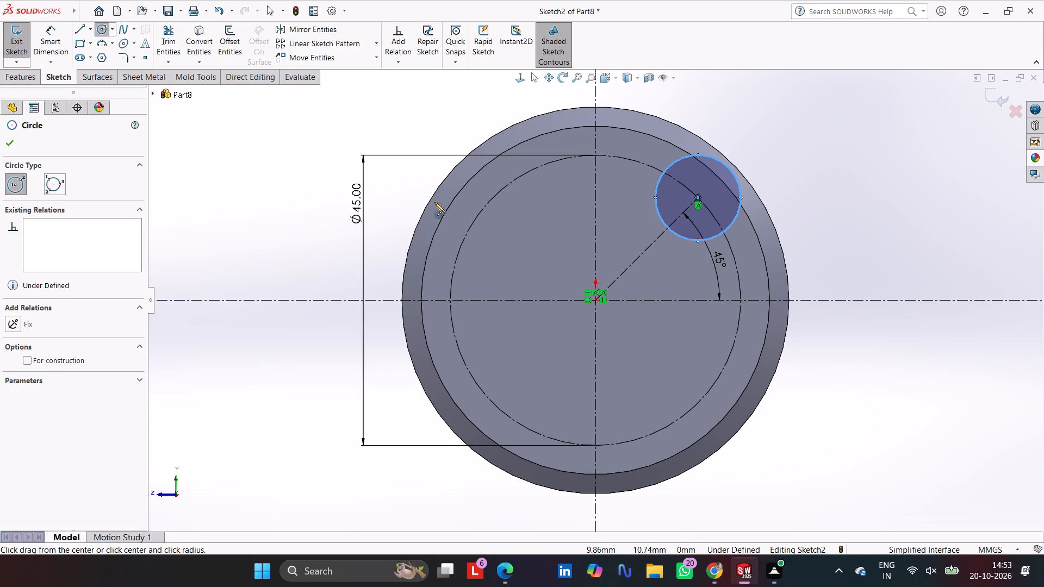
# Dimension the diameter of the small circle at the diagonal line's outer end.
pyautogui.click(65, 35)
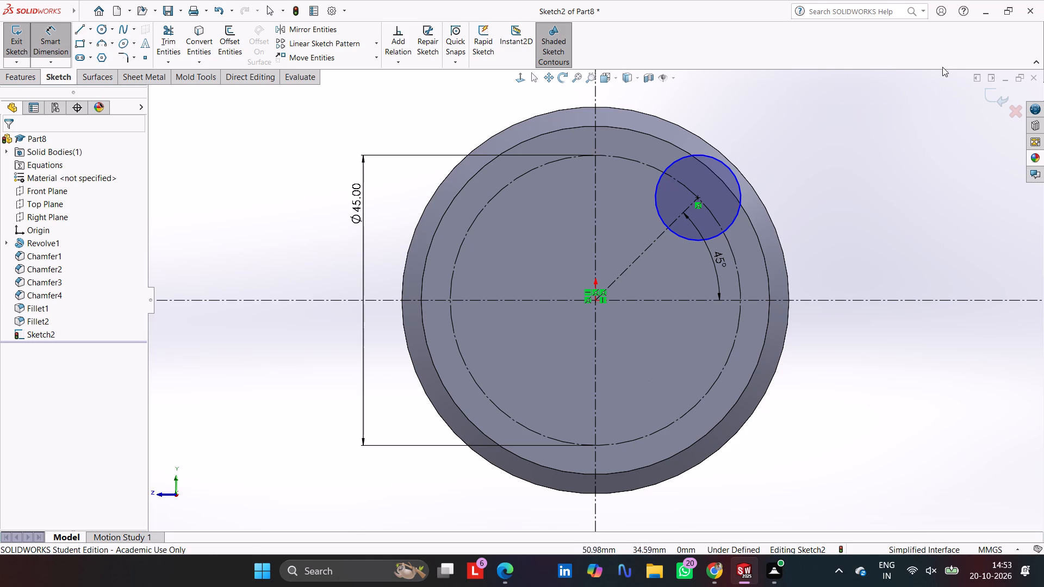
pyautogui.click(724, 163)
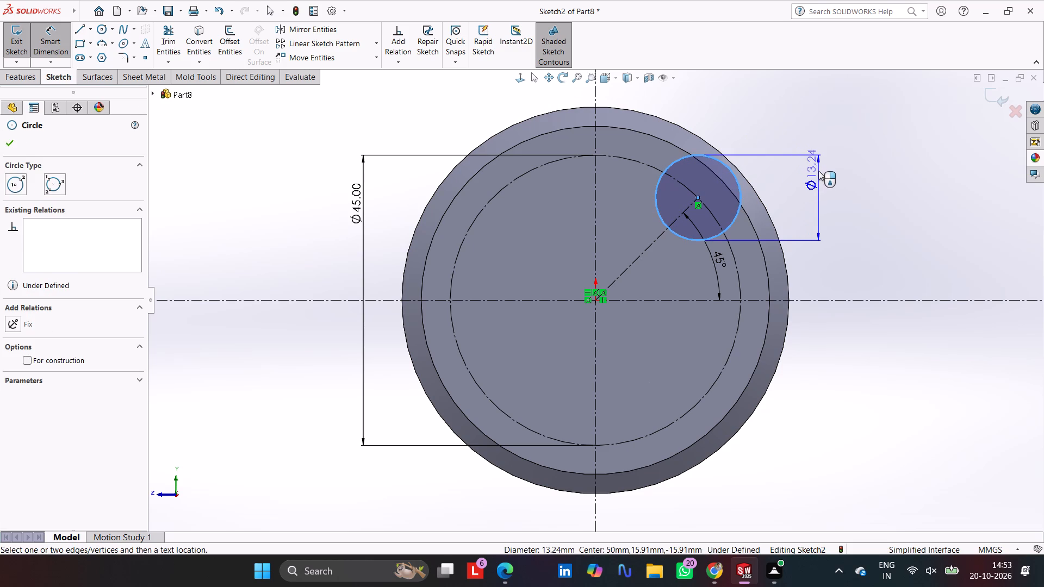
pyautogui.click(818, 171)
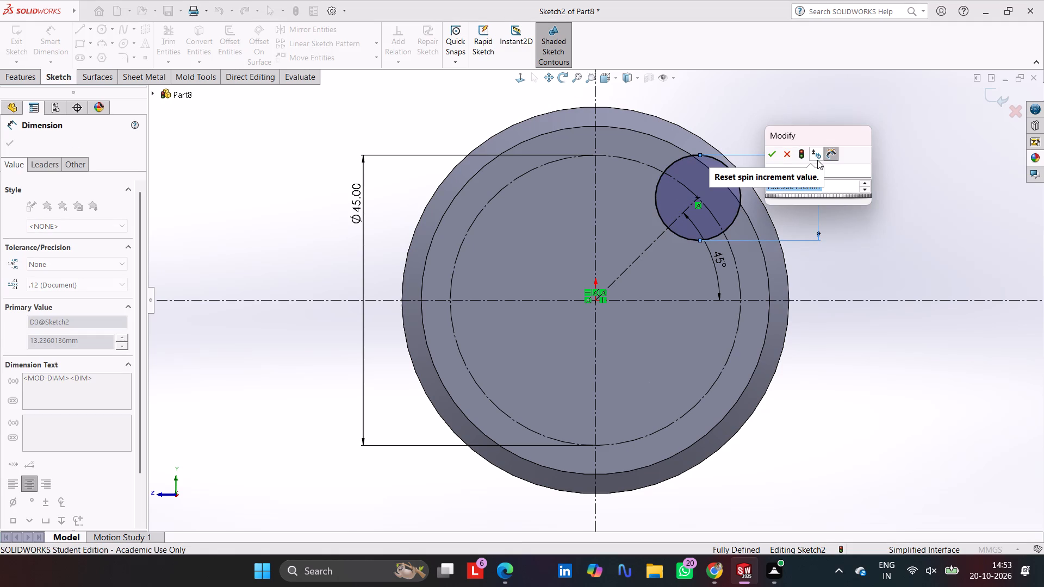
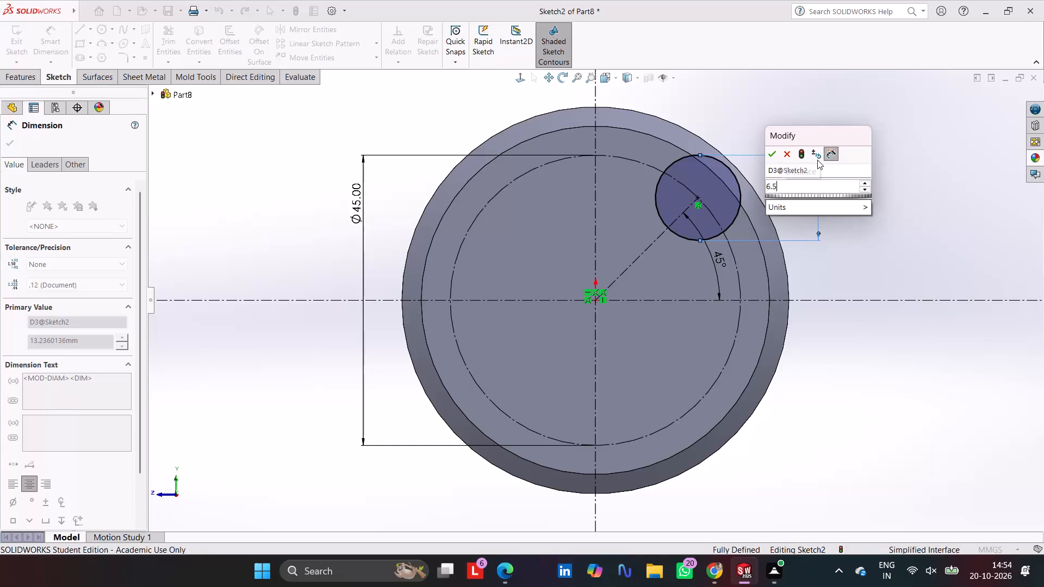
# Set the small circle's diameter to 6.5 mm.
pyautogui.press('Return')
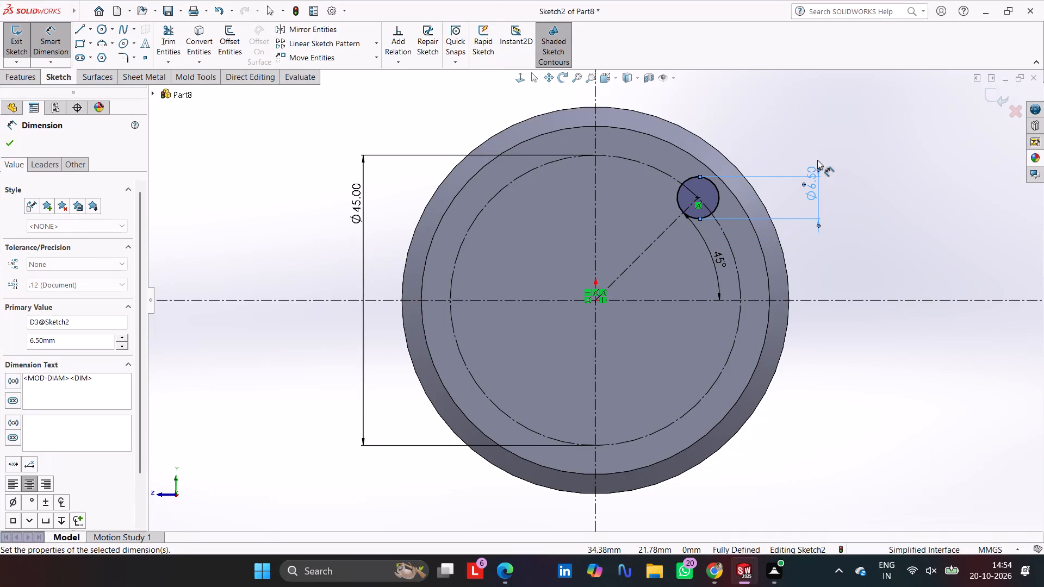
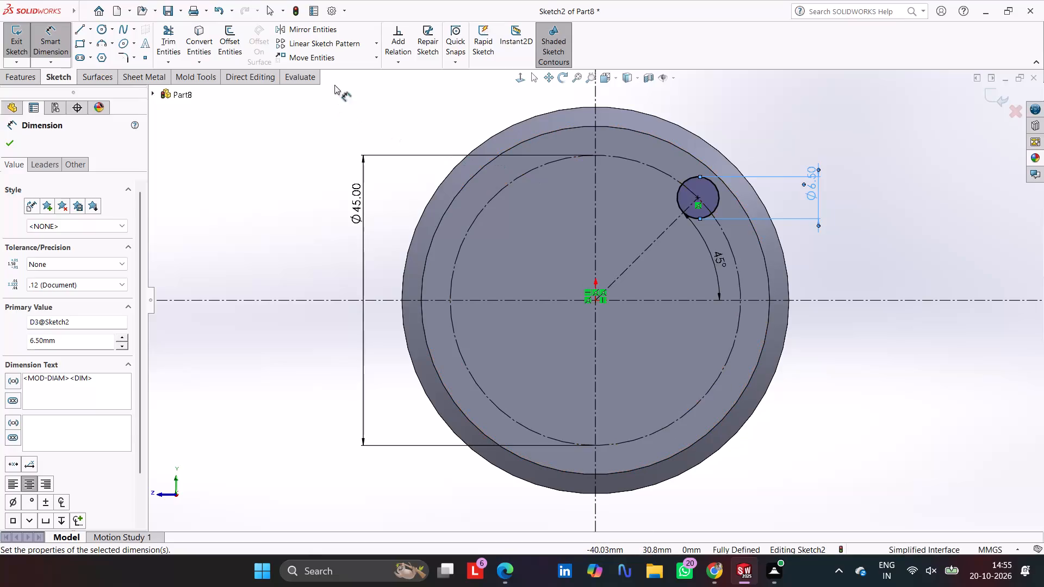
# Circular-pattern the 6.5 mm circle into 4 equally spaced instances over 360 degrees around the origin.
pyautogui.click(378, 46)
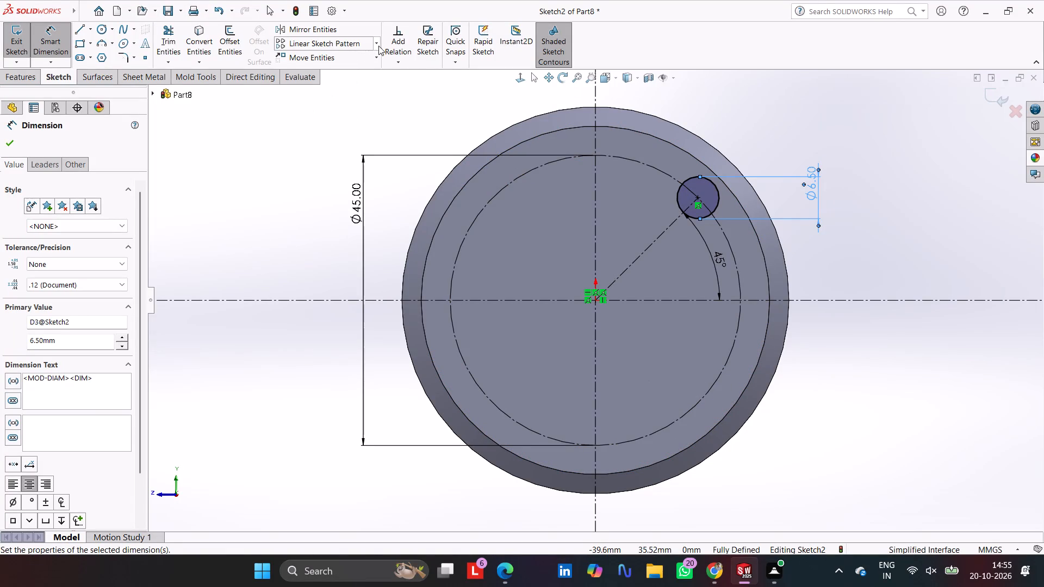
pyautogui.click(362, 76)
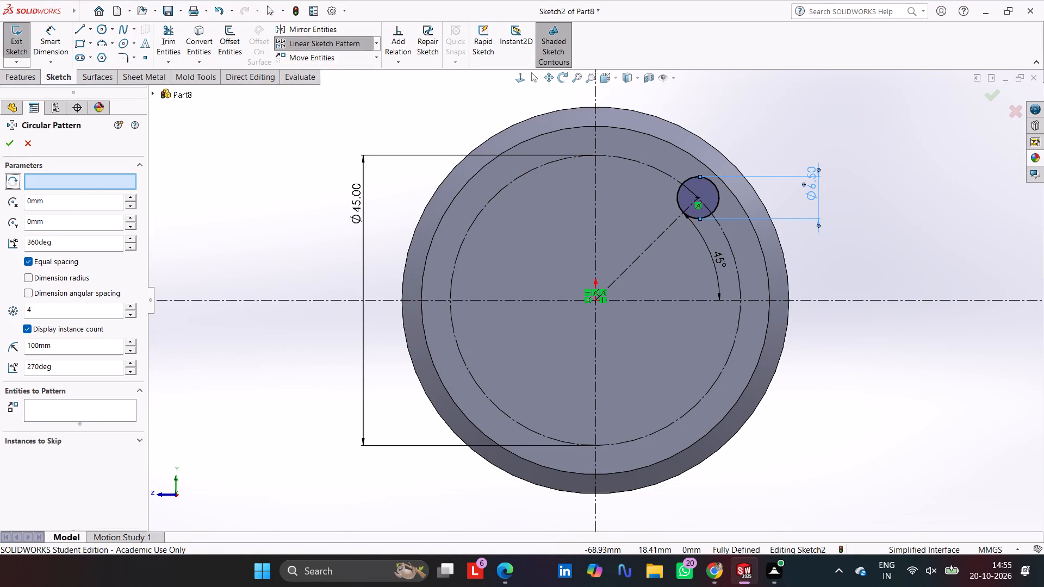
pyautogui.click(594, 301)
pyautogui.click(696, 217)
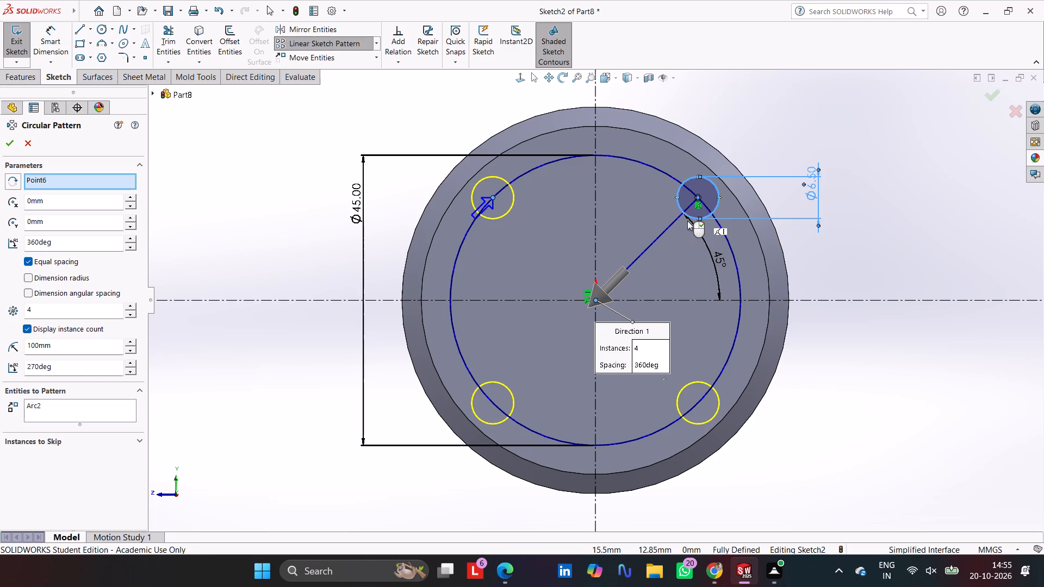
pyautogui.click(16, 149)
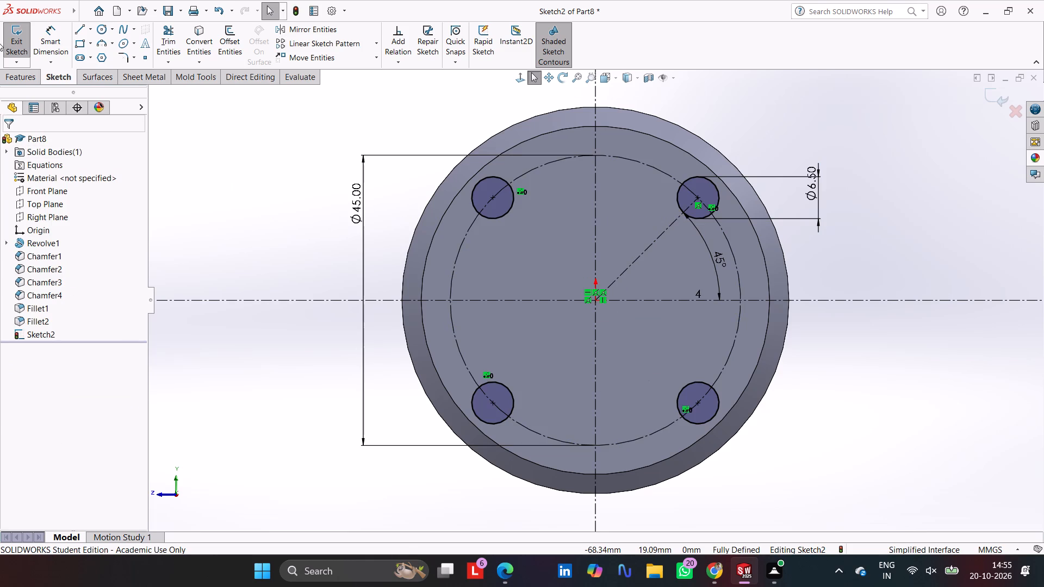
# Extrude-cut the four 6.5 mm circles through all of the flange.
pyautogui.click(28, 77)
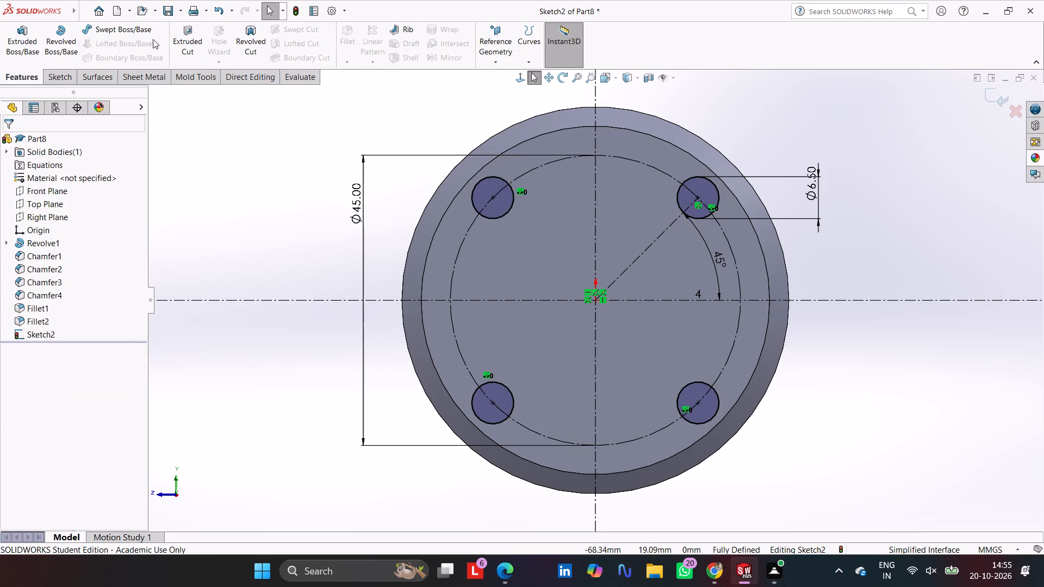
pyautogui.click(179, 33)
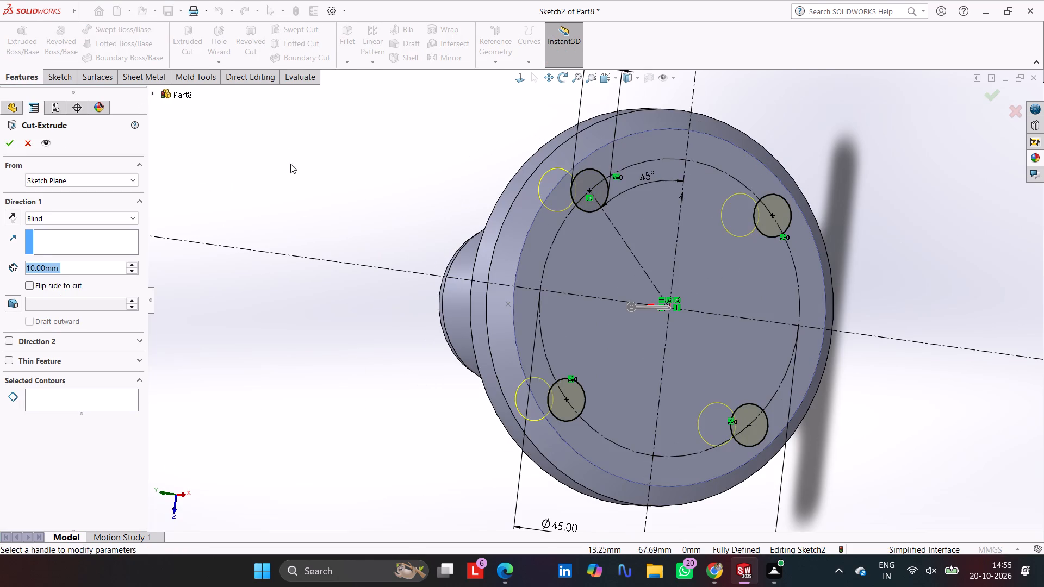
pyautogui.moveTo(291, 163); pyautogui.dragTo(400, 228, button='middle')
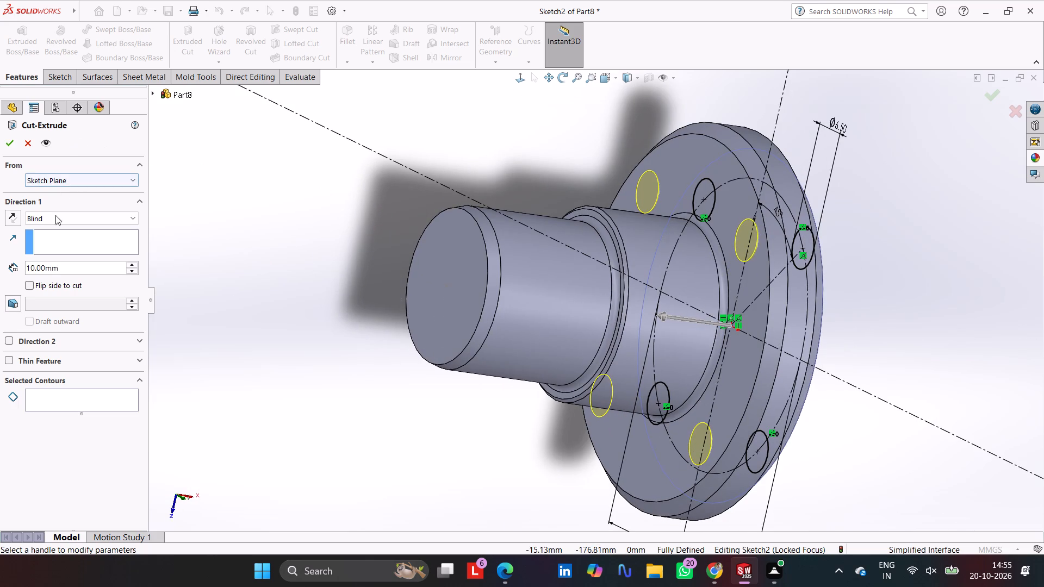
pyautogui.click(58, 216)
pyautogui.click(61, 239)
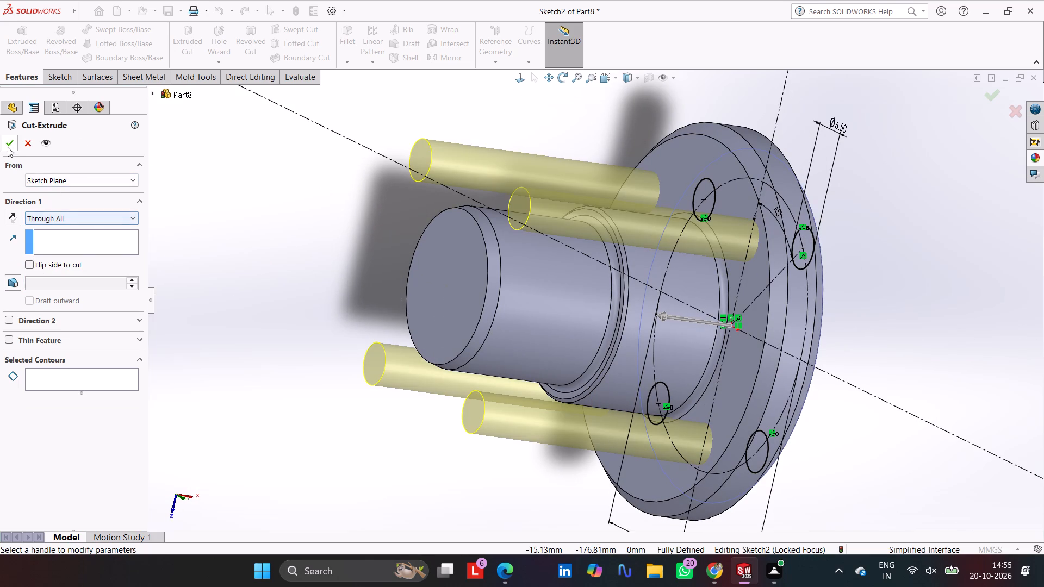
pyautogui.click(8, 147)
pyautogui.click(241, 170)
# Start a sketch on the flange's outer face and draw a circle about 11.4 mm in diameter, concentric with one bolt hole.
pyautogui.moveTo(473, 161); pyautogui.dragTo(372, 155, button='middle')
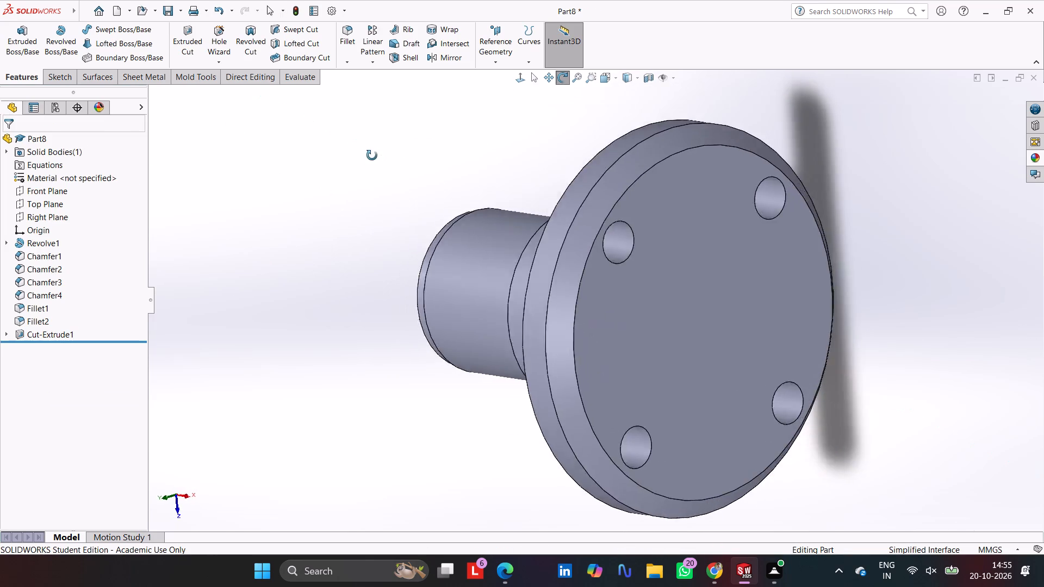
pyautogui.moveTo(372, 155); pyautogui.dragTo(304, 141, button='middle')
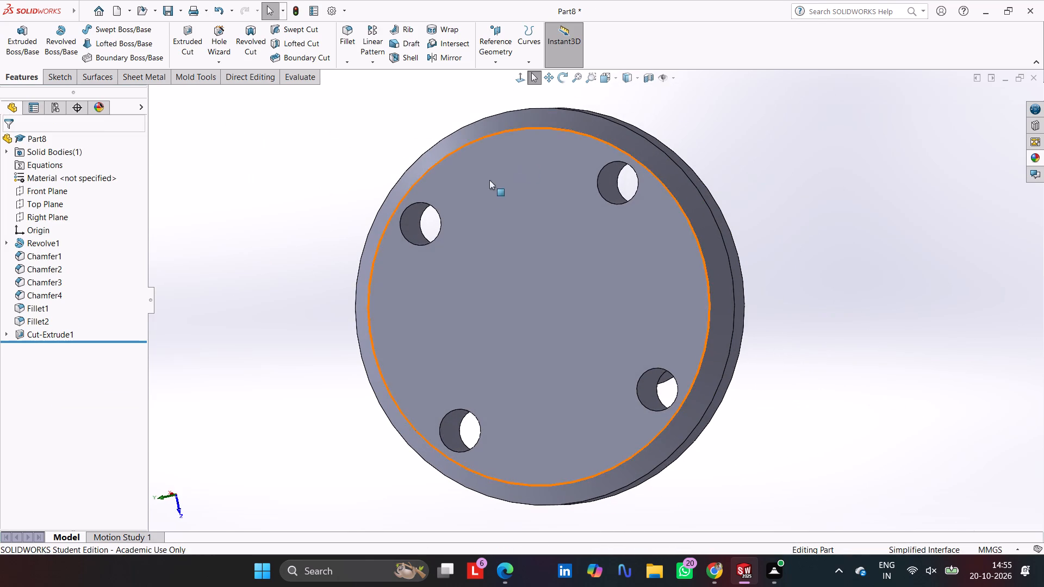
pyautogui.click(489, 202)
pyautogui.click(537, 166)
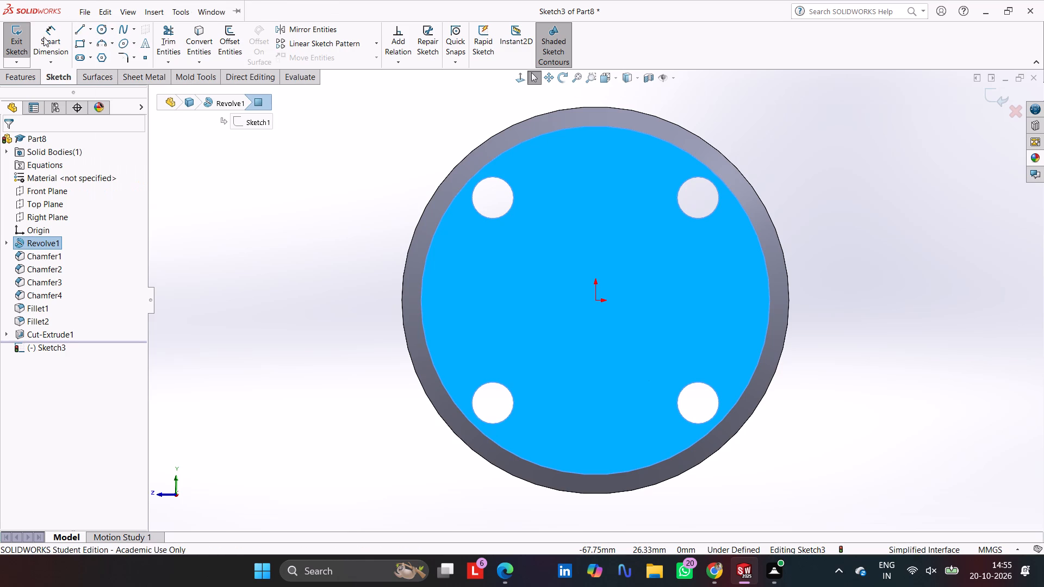
pyautogui.click(104, 30)
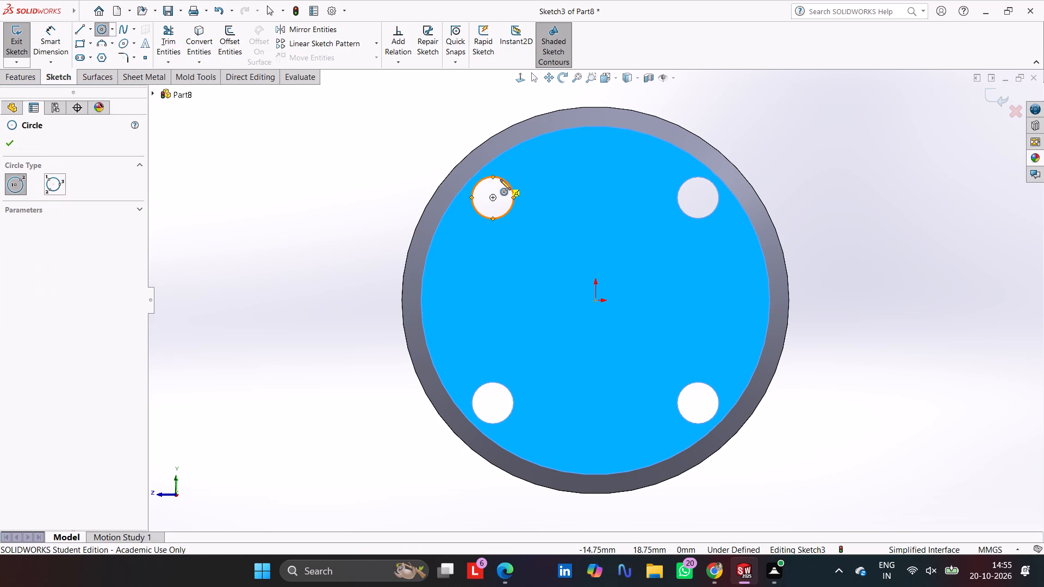
pyautogui.click(494, 197)
pyautogui.click(476, 230)
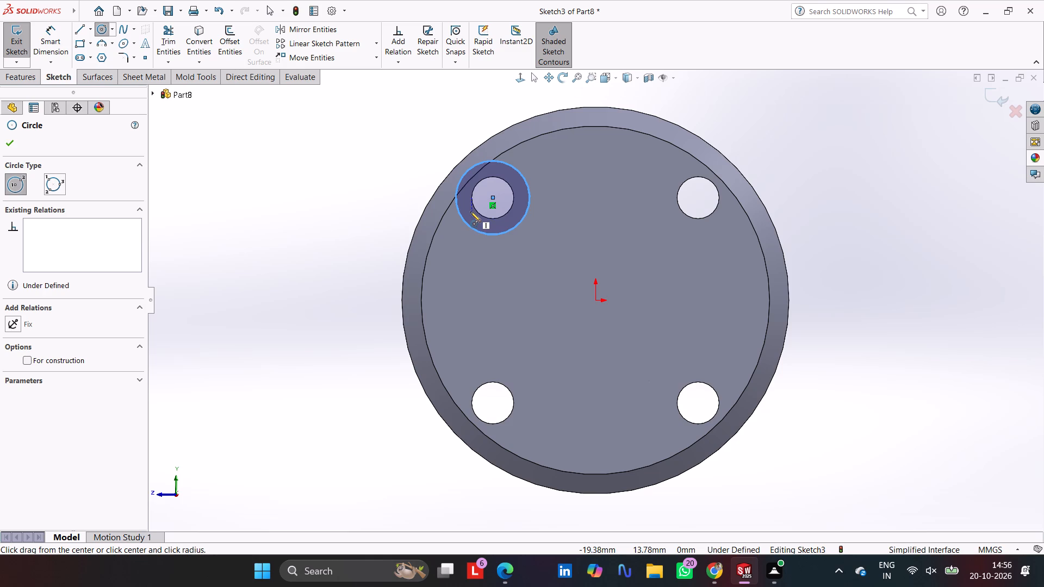
# Dimension the new circle's diameter and set it to 12 mm.
pyautogui.click(43, 38)
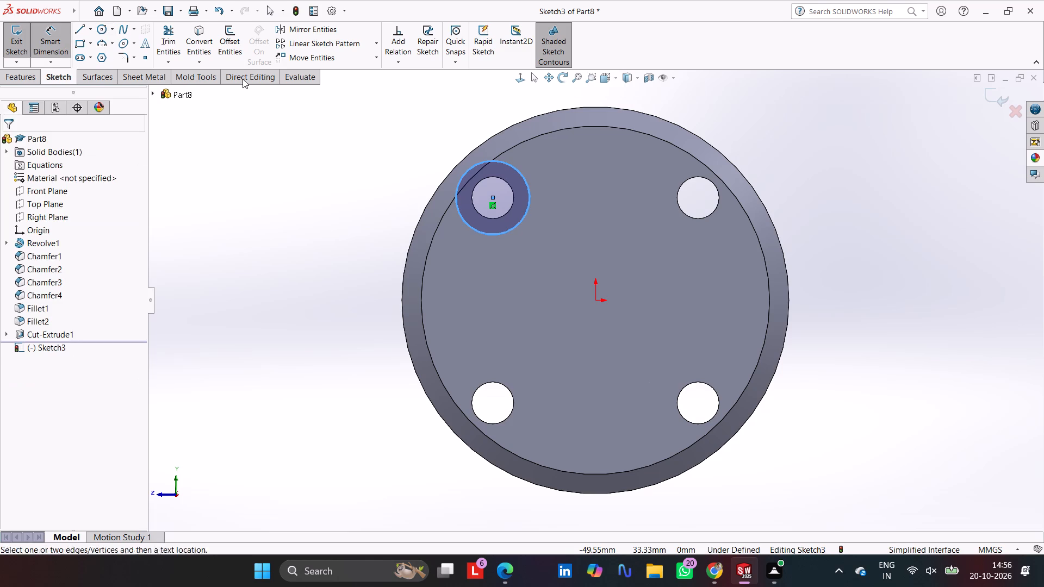
pyautogui.click(464, 175)
pyautogui.click(366, 181)
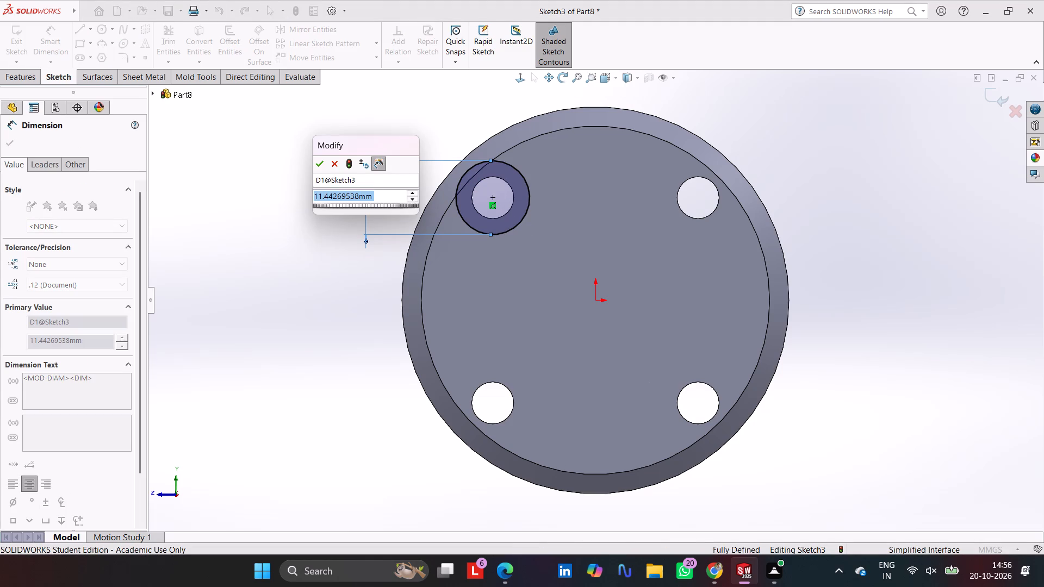
pyautogui.write('12')
pyautogui.press('Return')
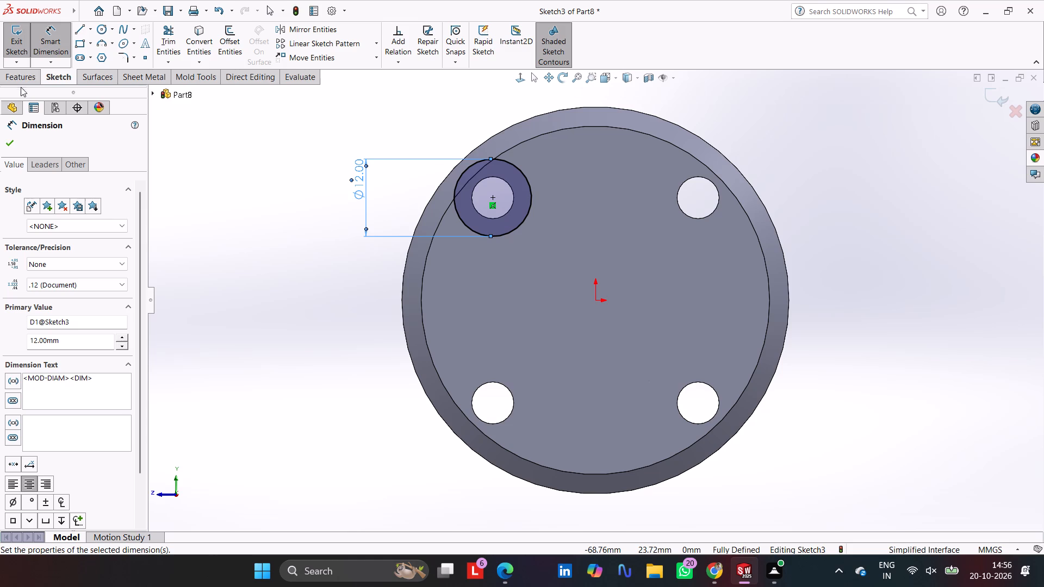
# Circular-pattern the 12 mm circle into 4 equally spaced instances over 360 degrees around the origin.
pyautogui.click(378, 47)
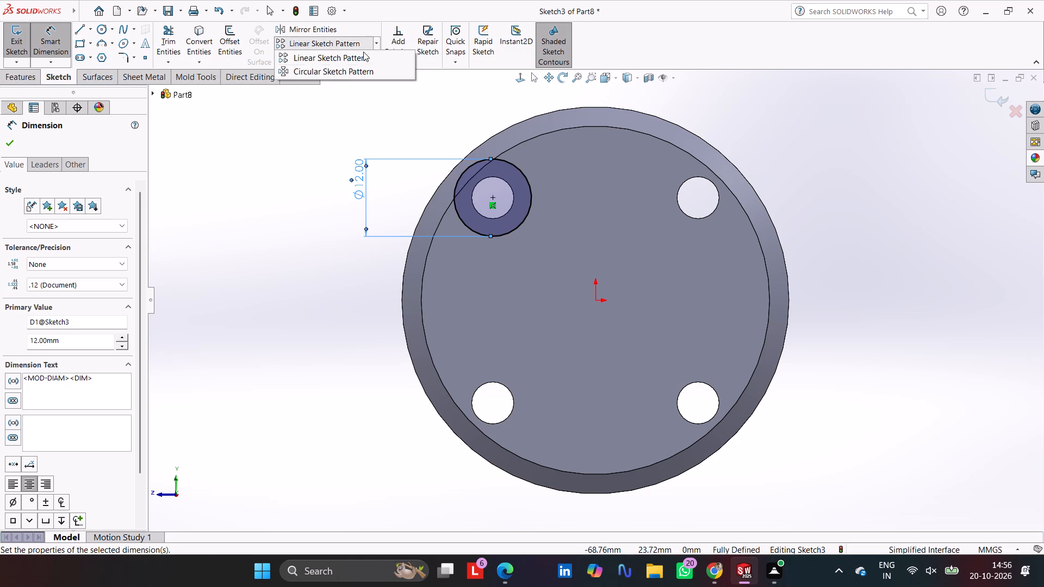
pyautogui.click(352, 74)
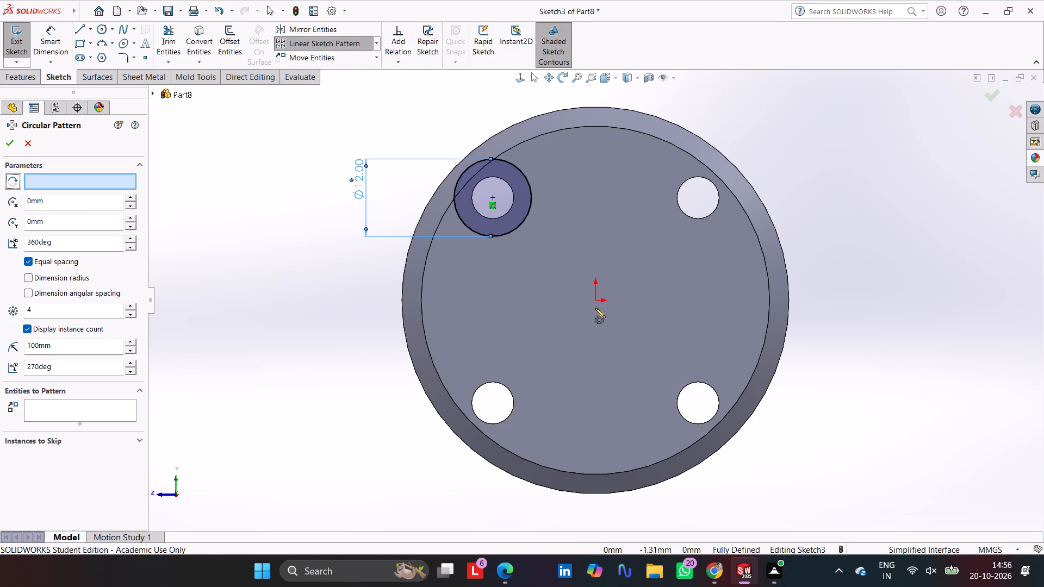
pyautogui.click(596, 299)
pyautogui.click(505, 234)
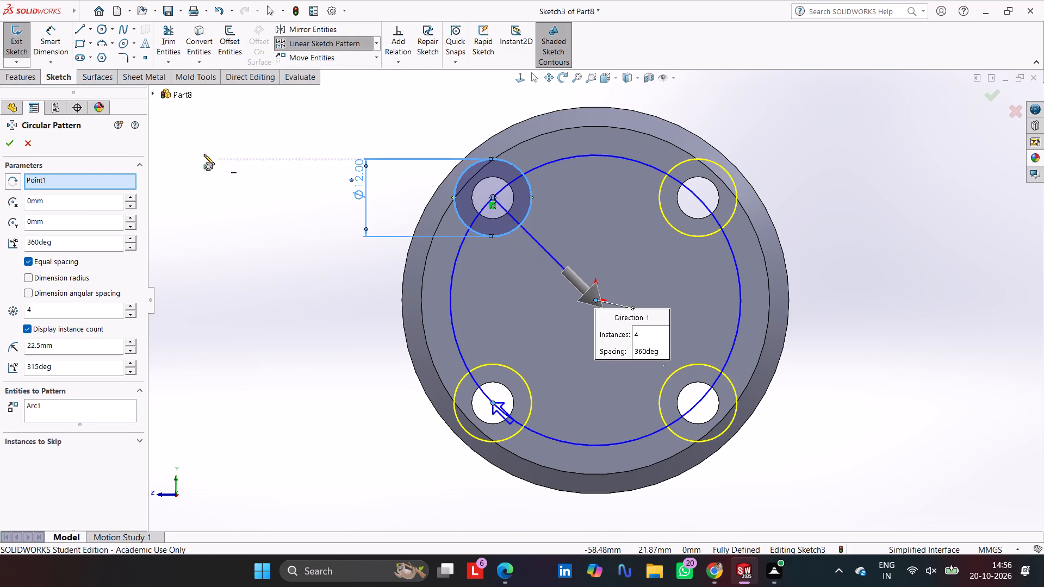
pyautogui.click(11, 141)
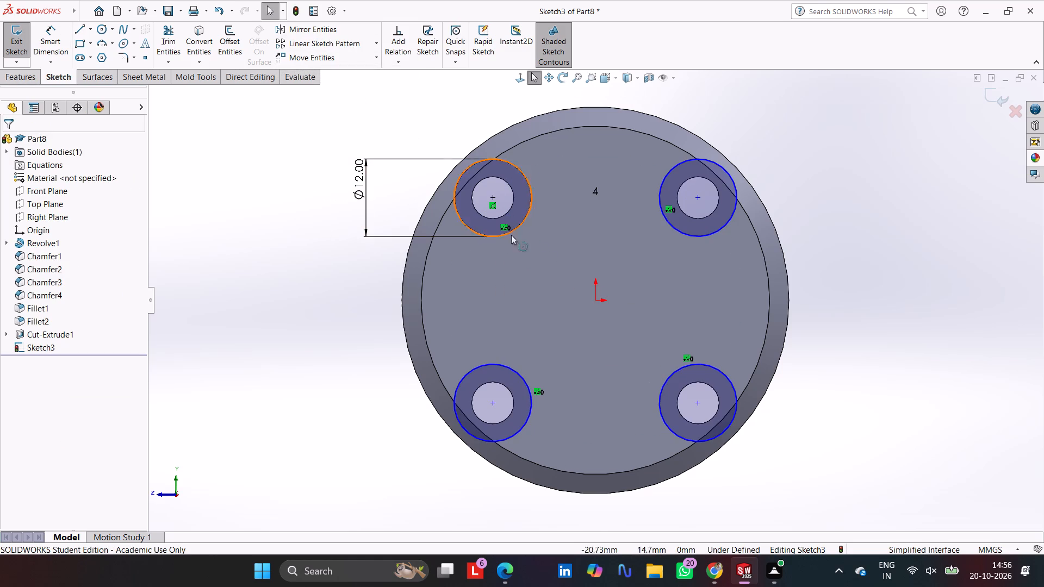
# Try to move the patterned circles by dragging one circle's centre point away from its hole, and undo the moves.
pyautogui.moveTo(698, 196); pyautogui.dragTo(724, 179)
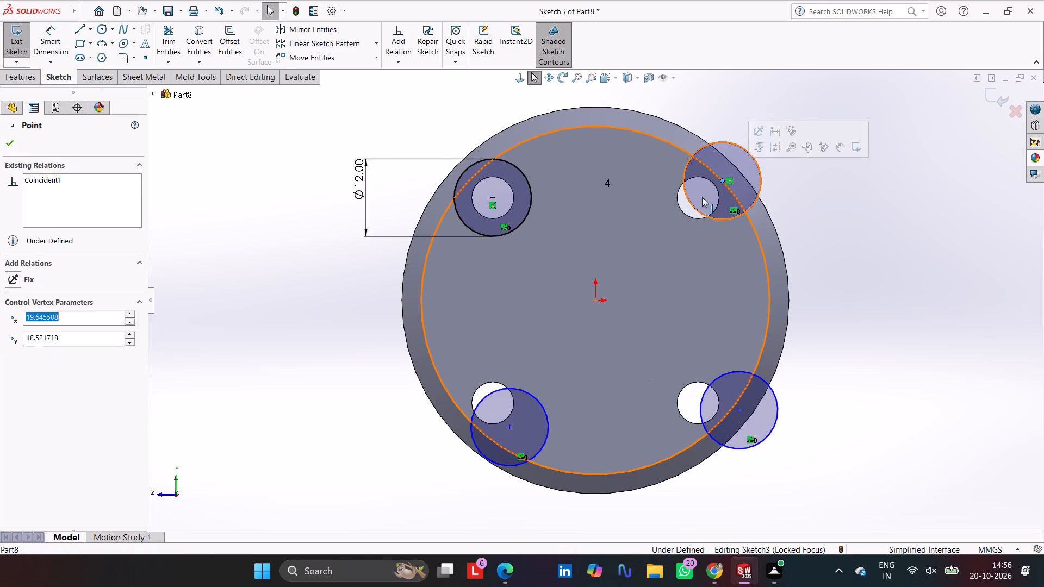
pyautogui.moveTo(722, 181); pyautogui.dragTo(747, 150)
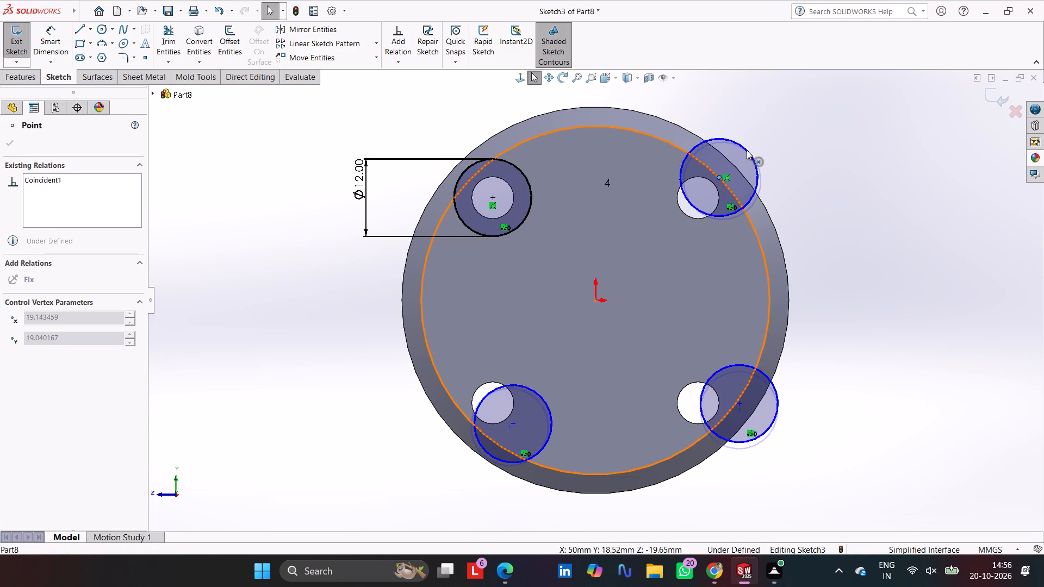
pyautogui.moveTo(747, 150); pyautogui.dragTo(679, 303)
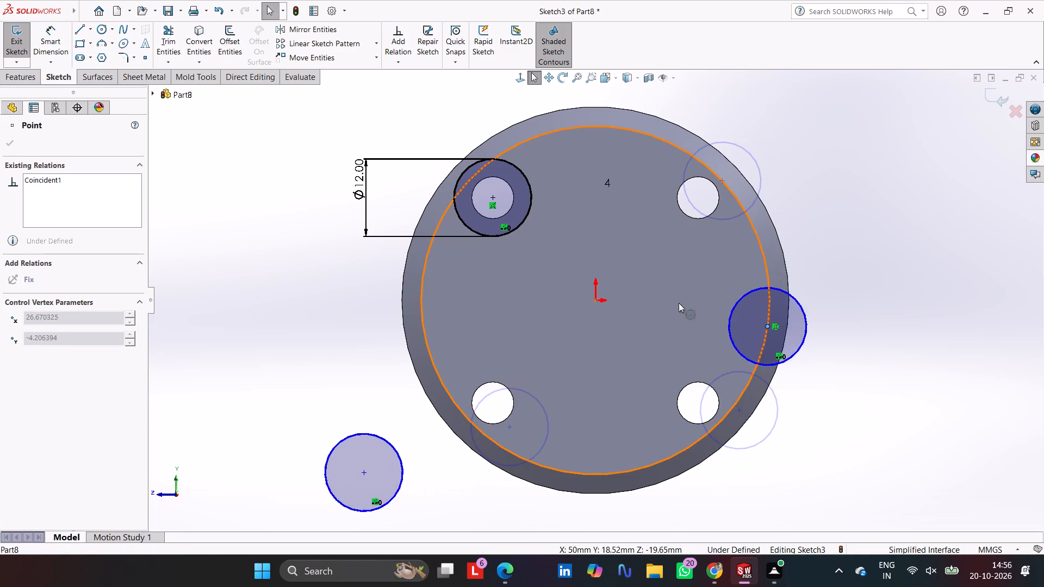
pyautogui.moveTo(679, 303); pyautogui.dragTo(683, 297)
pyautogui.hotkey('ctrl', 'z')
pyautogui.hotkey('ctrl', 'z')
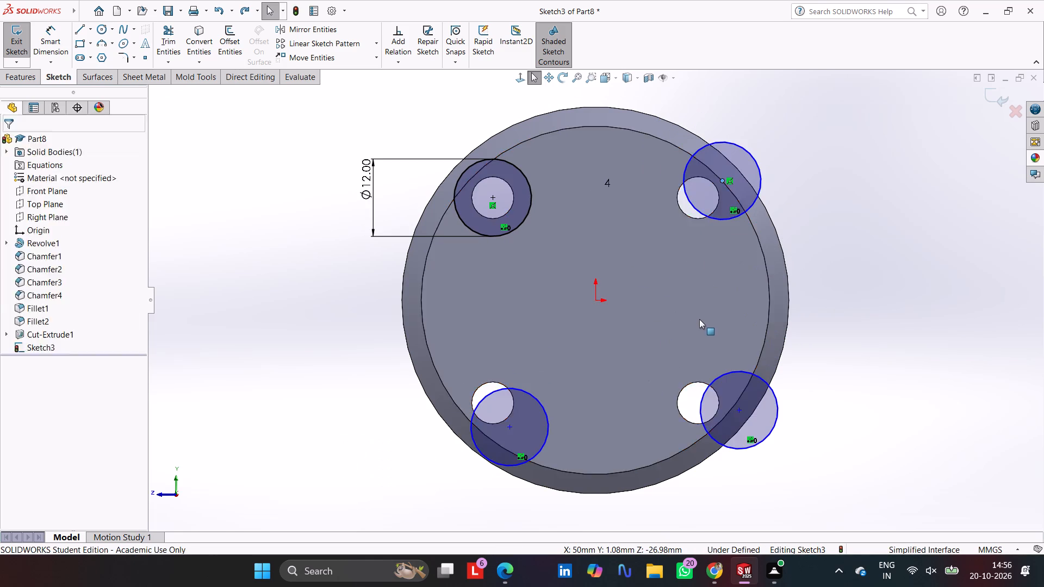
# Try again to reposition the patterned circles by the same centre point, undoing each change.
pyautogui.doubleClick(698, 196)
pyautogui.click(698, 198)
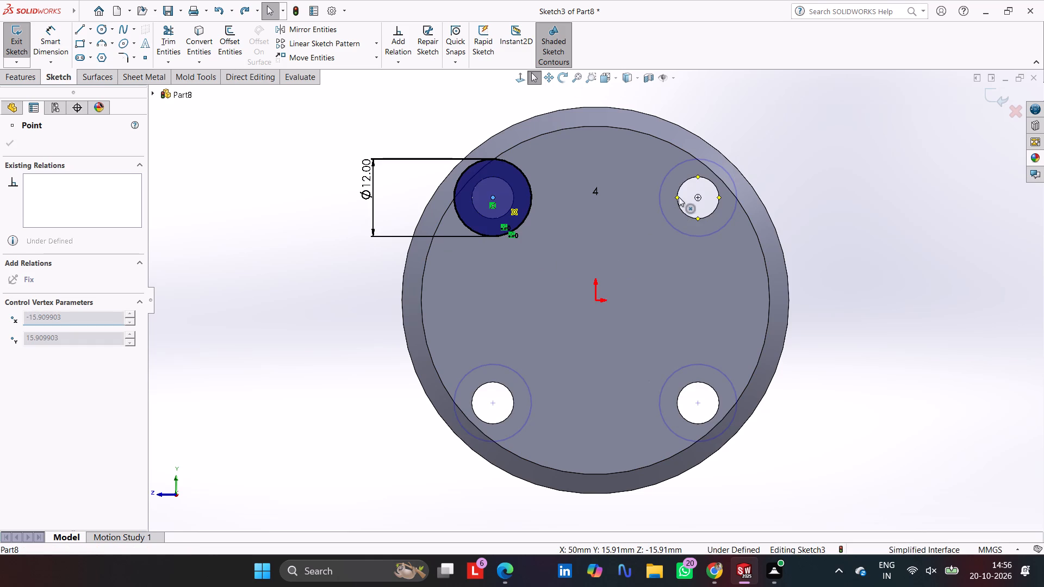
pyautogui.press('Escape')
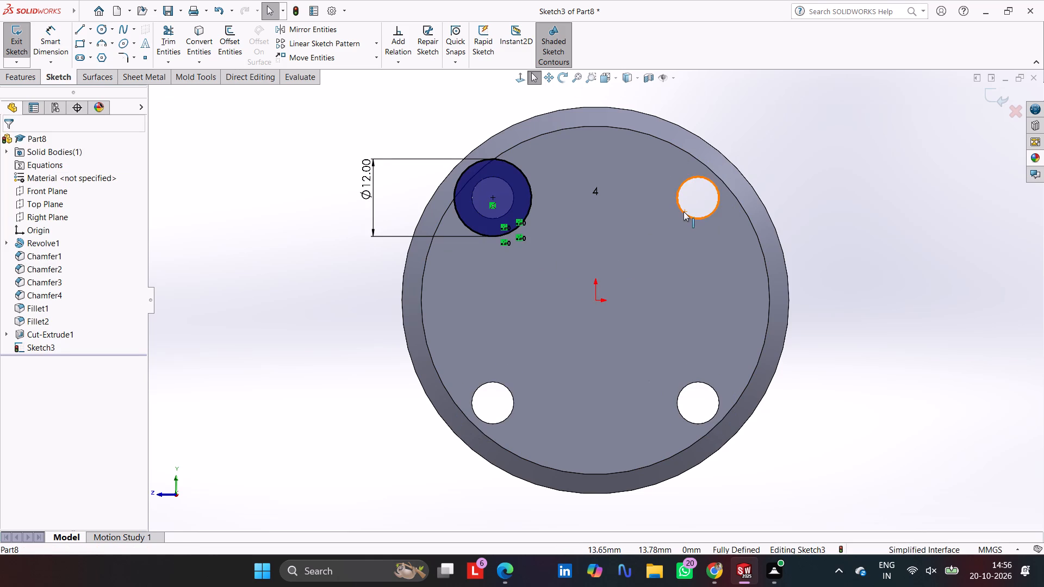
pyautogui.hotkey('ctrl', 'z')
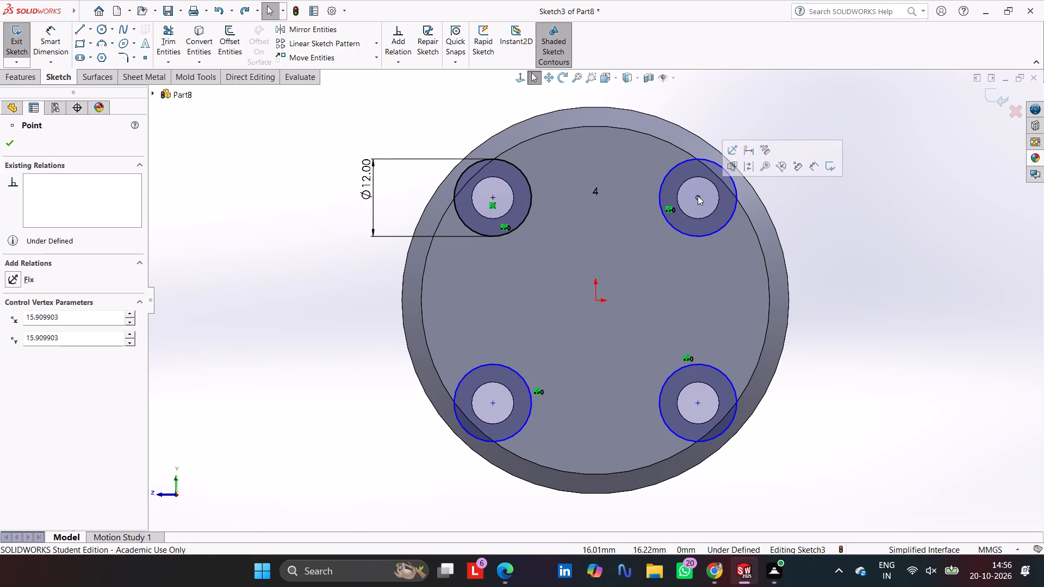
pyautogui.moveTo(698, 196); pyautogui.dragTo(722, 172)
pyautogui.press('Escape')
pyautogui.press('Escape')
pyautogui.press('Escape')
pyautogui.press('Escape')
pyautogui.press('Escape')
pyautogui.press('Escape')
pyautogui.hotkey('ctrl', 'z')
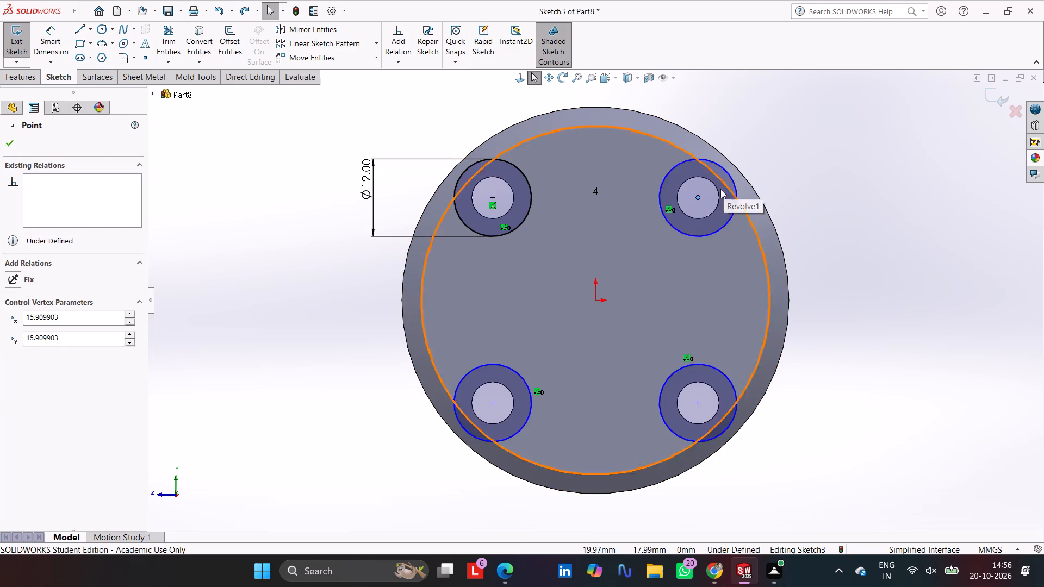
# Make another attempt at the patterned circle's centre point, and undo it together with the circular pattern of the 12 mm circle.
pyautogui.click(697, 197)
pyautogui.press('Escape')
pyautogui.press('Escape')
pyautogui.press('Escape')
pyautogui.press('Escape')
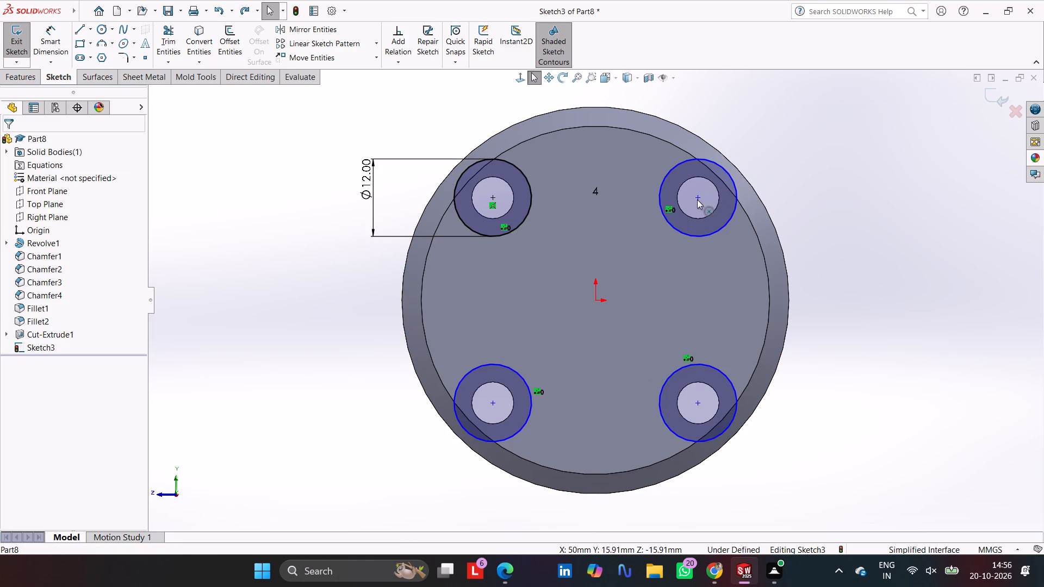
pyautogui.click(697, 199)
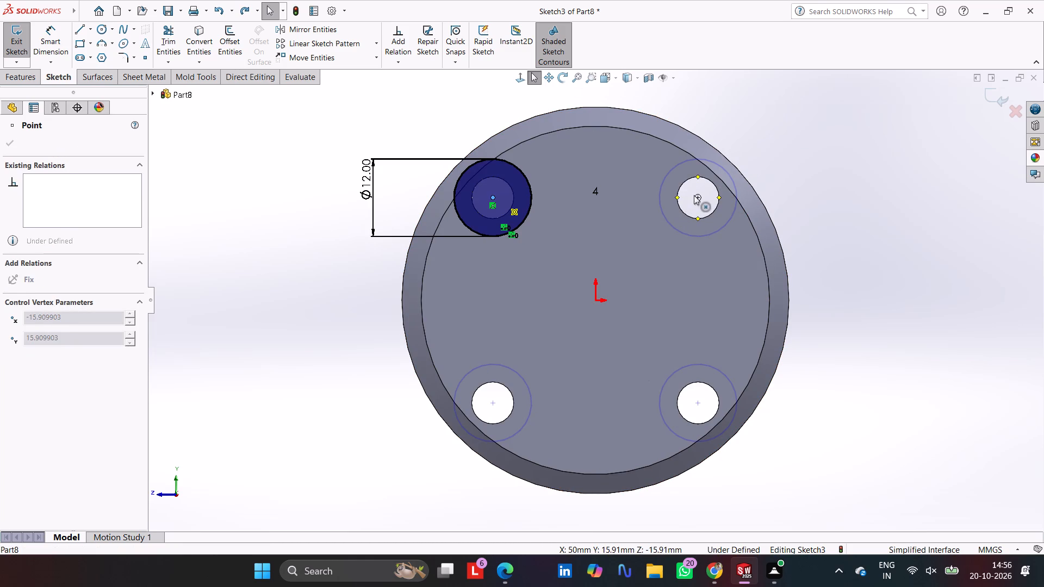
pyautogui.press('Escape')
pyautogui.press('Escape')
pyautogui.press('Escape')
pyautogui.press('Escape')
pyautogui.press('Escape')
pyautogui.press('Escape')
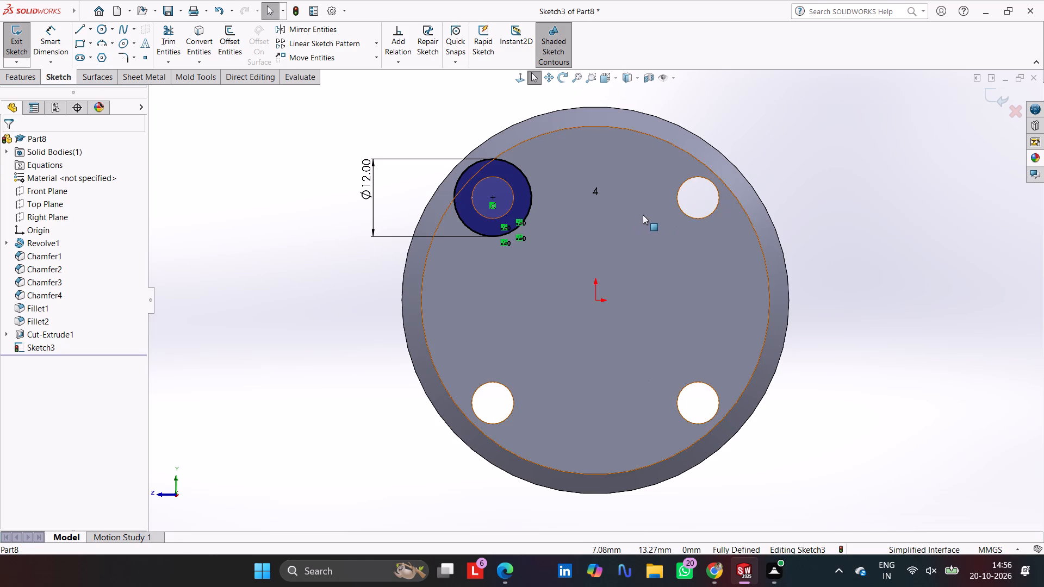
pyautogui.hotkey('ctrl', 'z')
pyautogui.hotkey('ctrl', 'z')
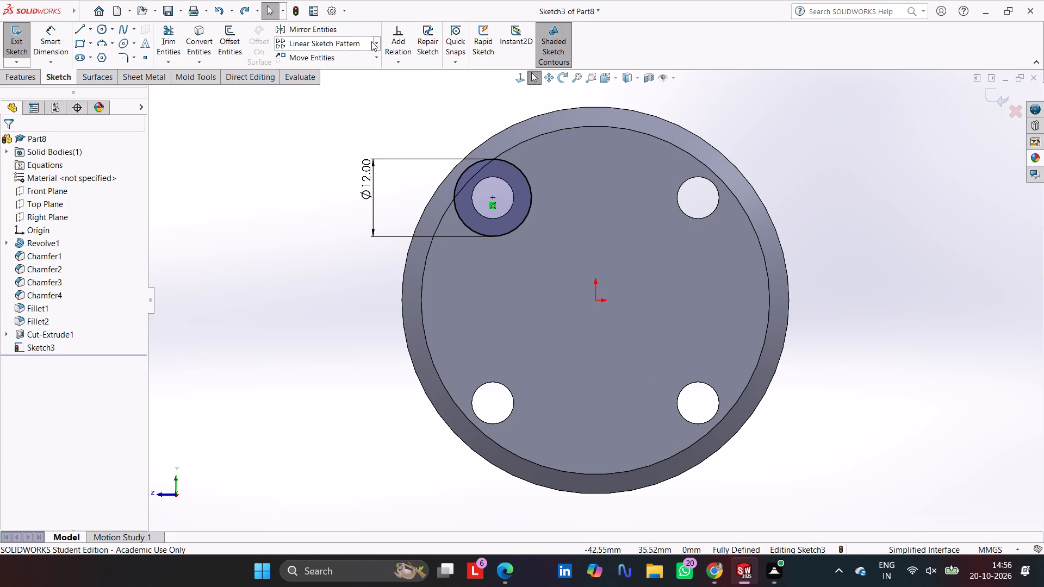
# Circular-pattern the 12 mm circle into 4 equally spaced instances over 360 degrees around the flange centre.
pyautogui.click(375, 41)
pyautogui.click(340, 76)
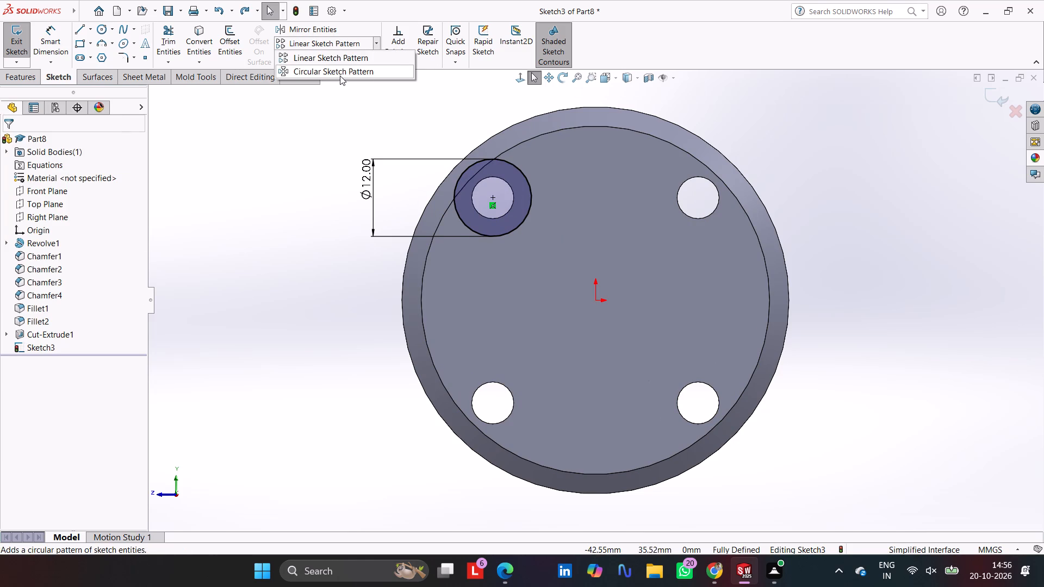
pyautogui.click(511, 233)
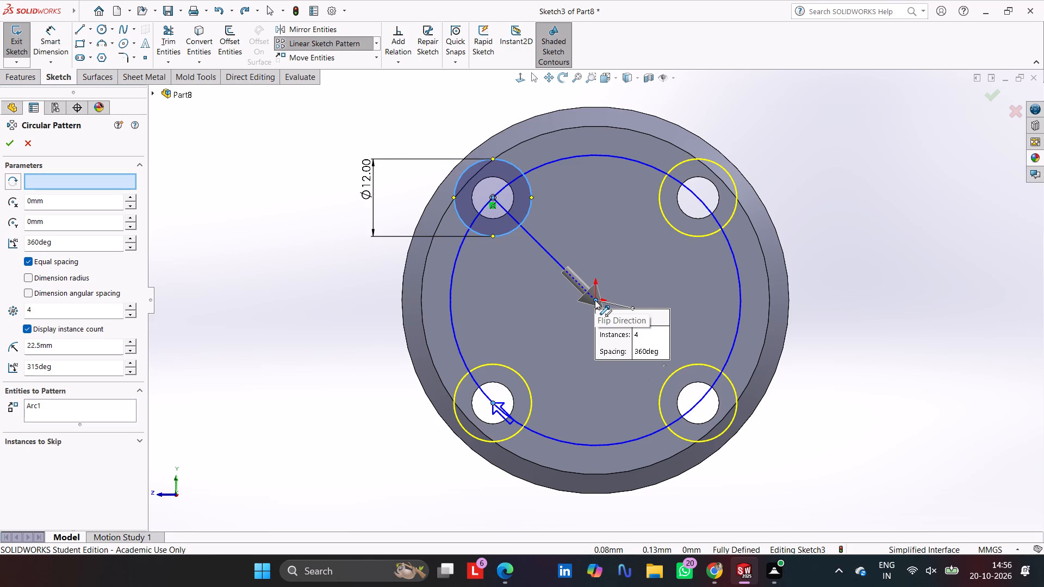
pyautogui.click(595, 300)
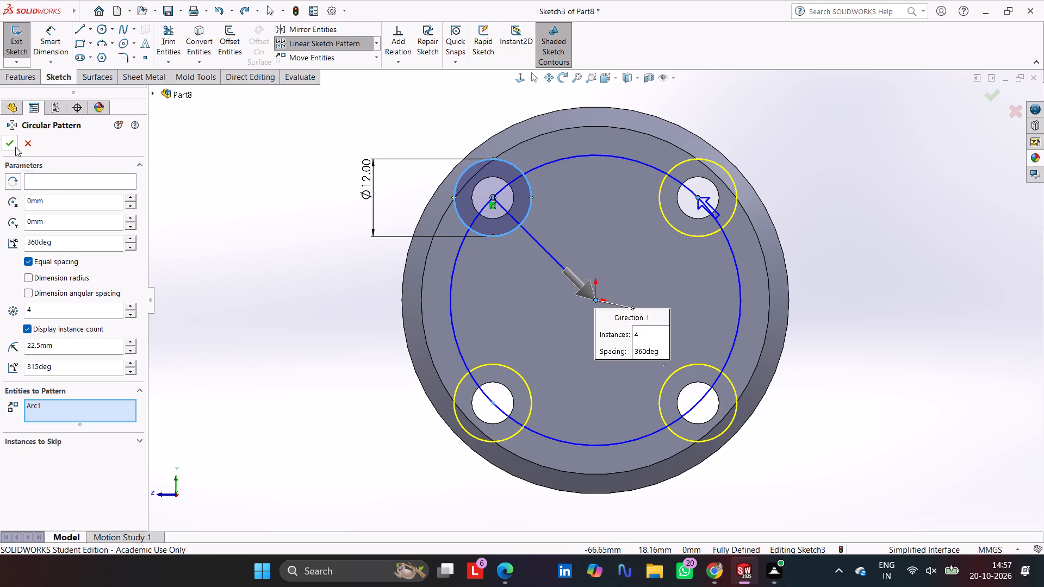
pyautogui.click(15, 147)
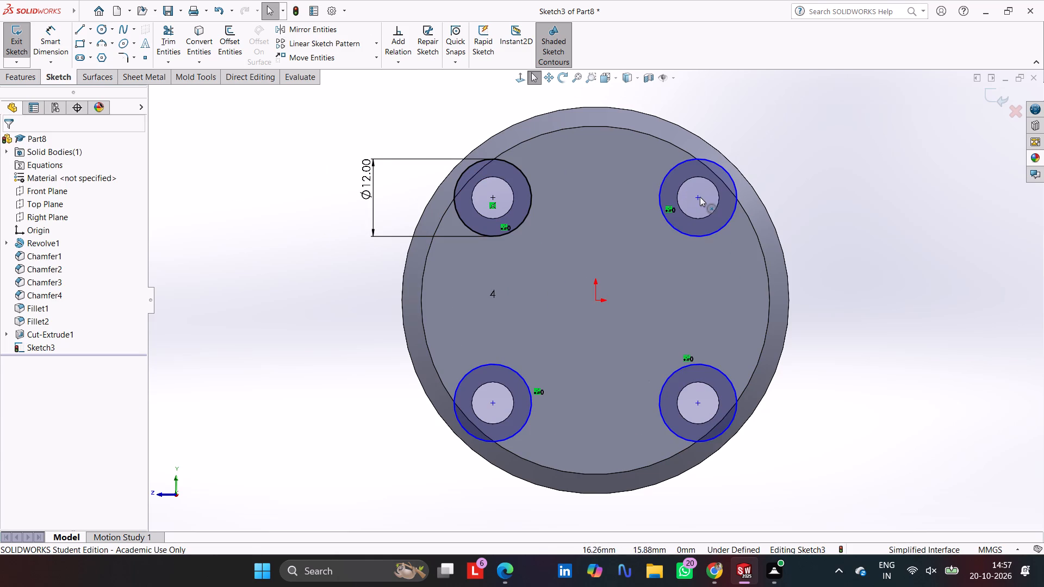
# Make the circular pattern's centre point coincident with the origin to fully define the patterned circles.
pyautogui.doubleClick(699, 197)
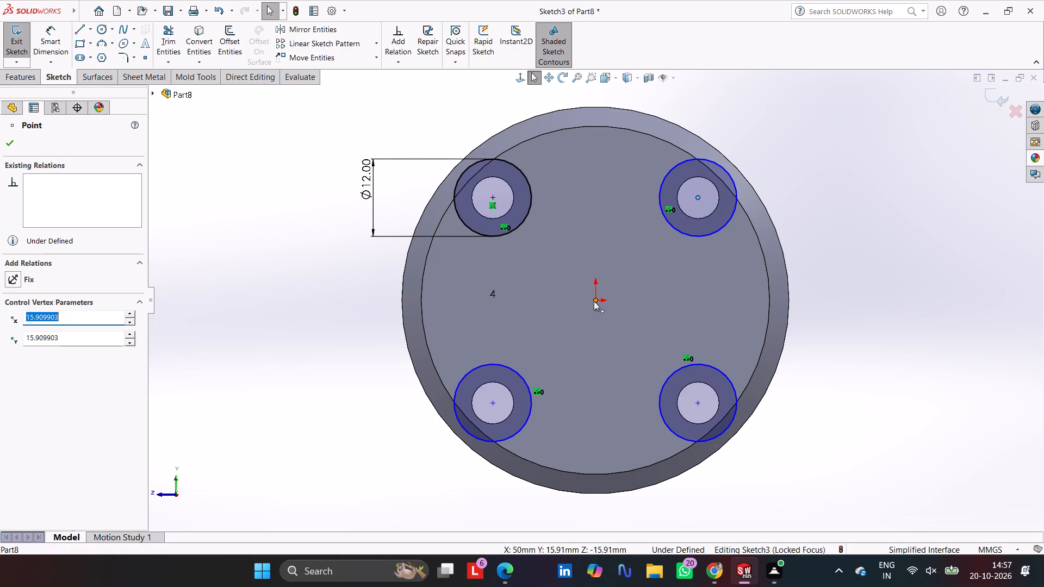
pyautogui.click(594, 301)
pyautogui.press('Escape')
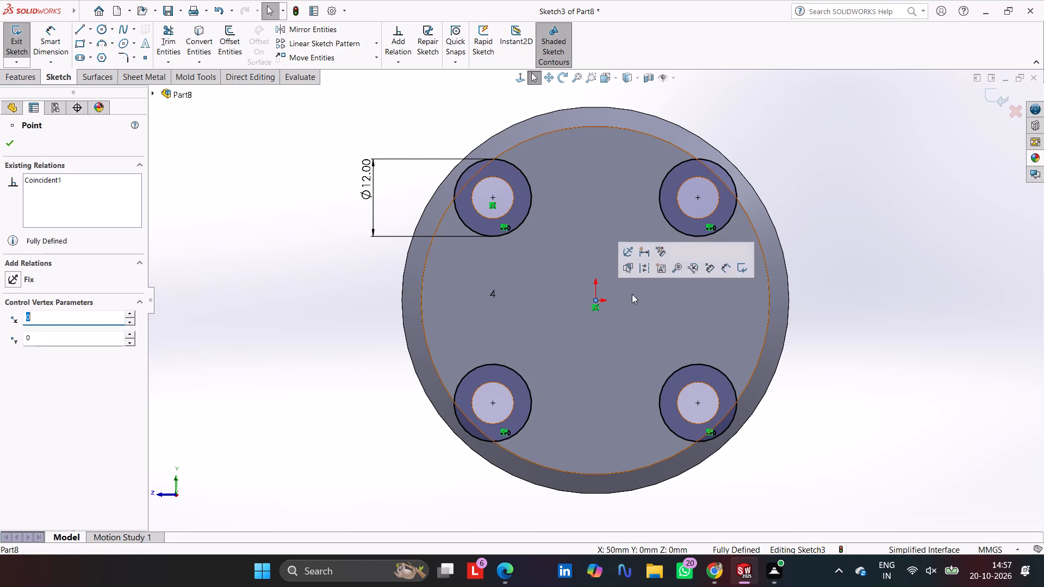
# Extrude-cut the four 12 mm circles into the flange with a Blind end condition to form the counterbores.
pyautogui.click(14, 79)
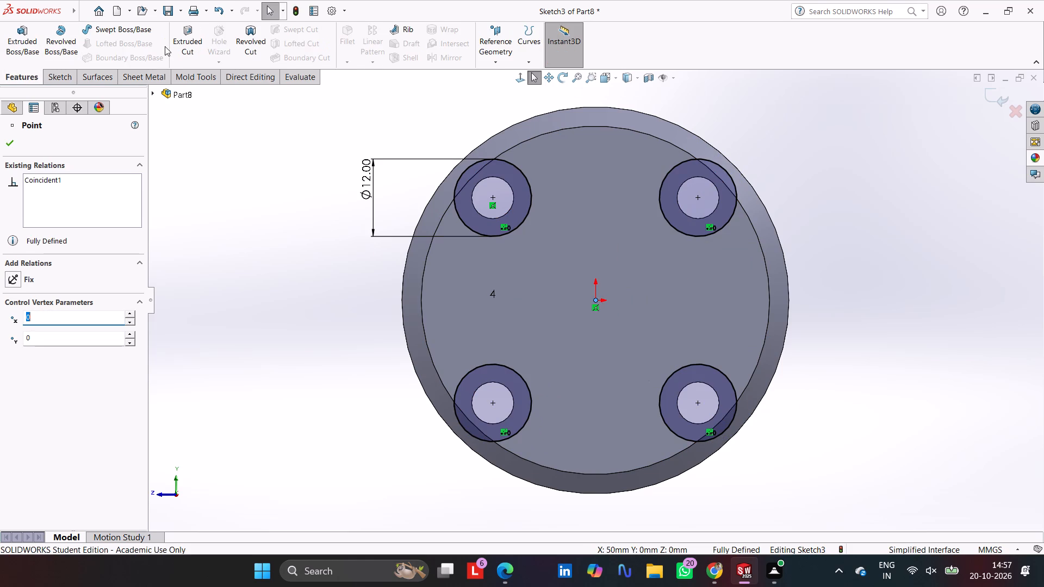
pyautogui.click(178, 36)
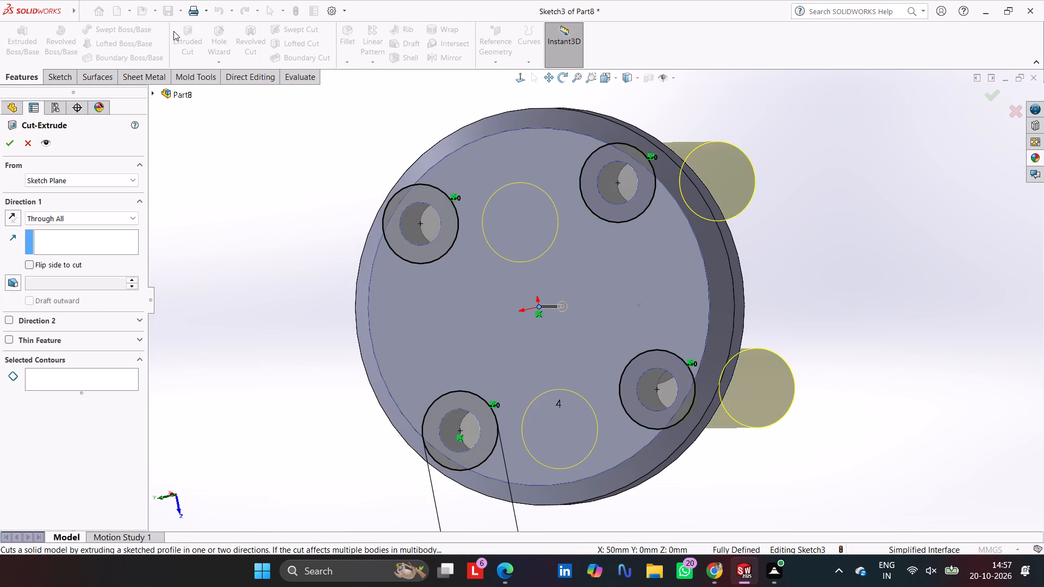
pyautogui.press('5')
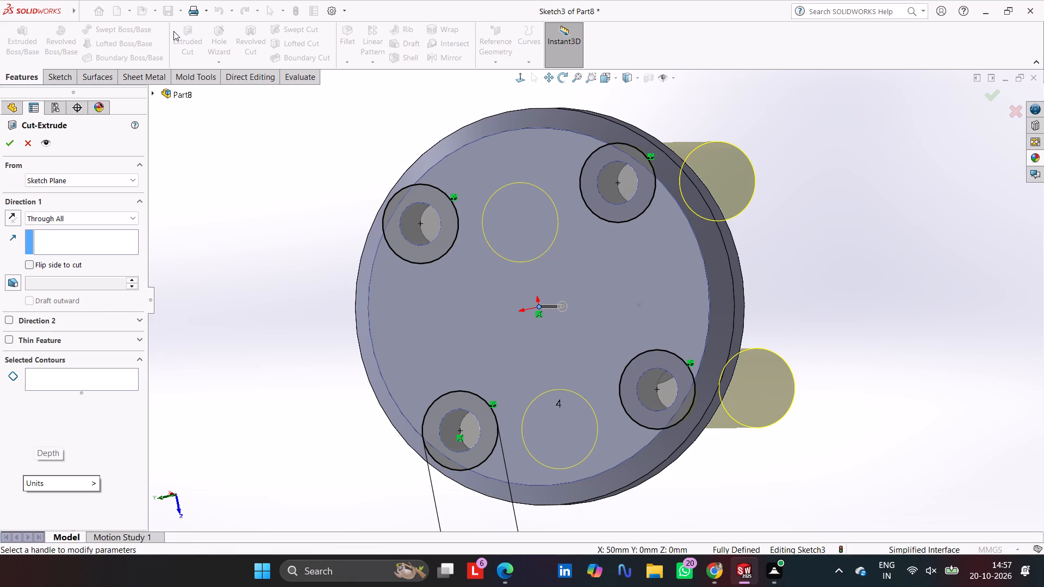
pyautogui.click(95, 210)
pyautogui.click(95, 218)
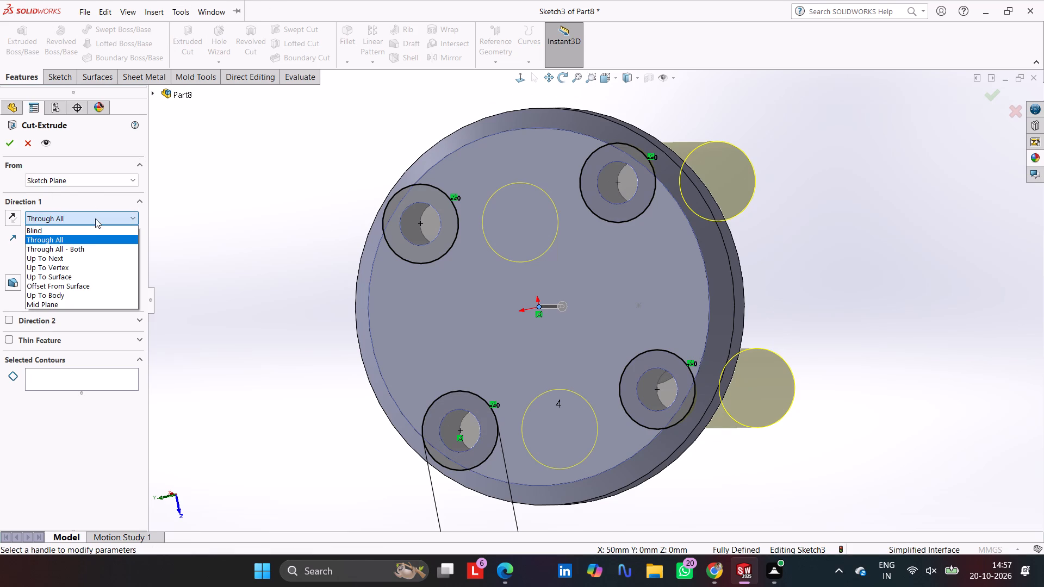
pyautogui.click(98, 229)
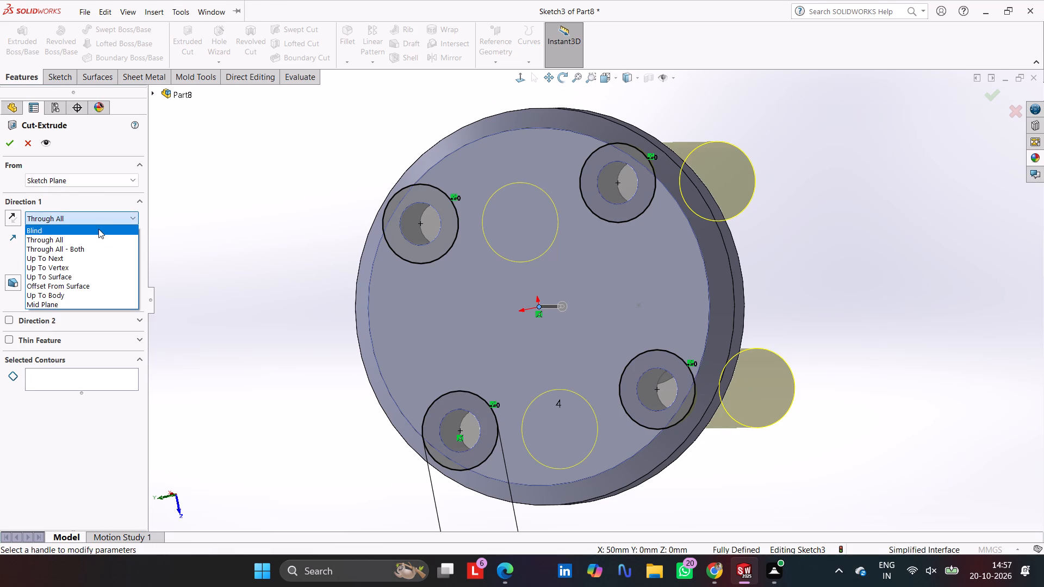
pyautogui.press('Return')
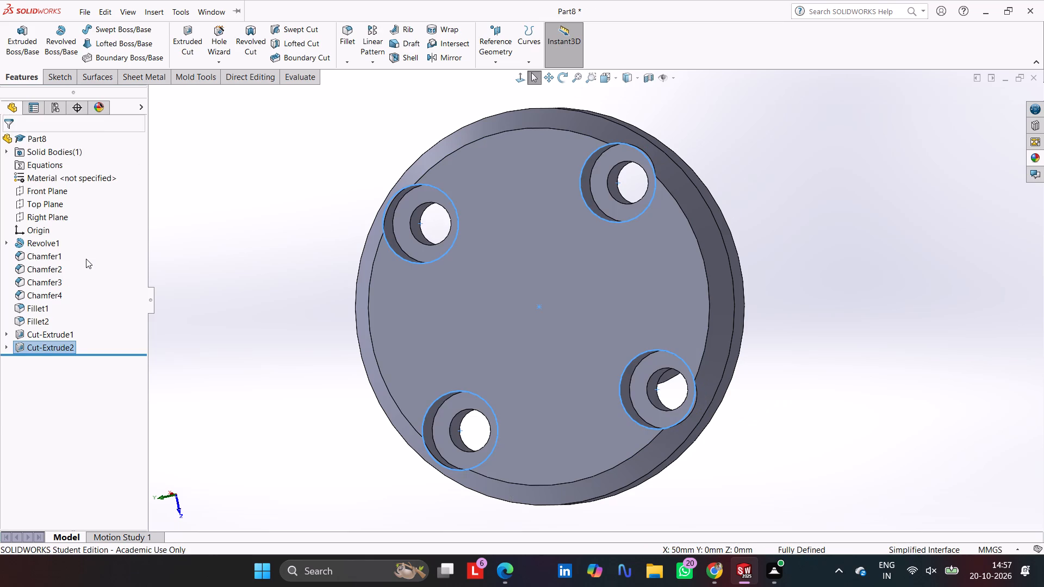
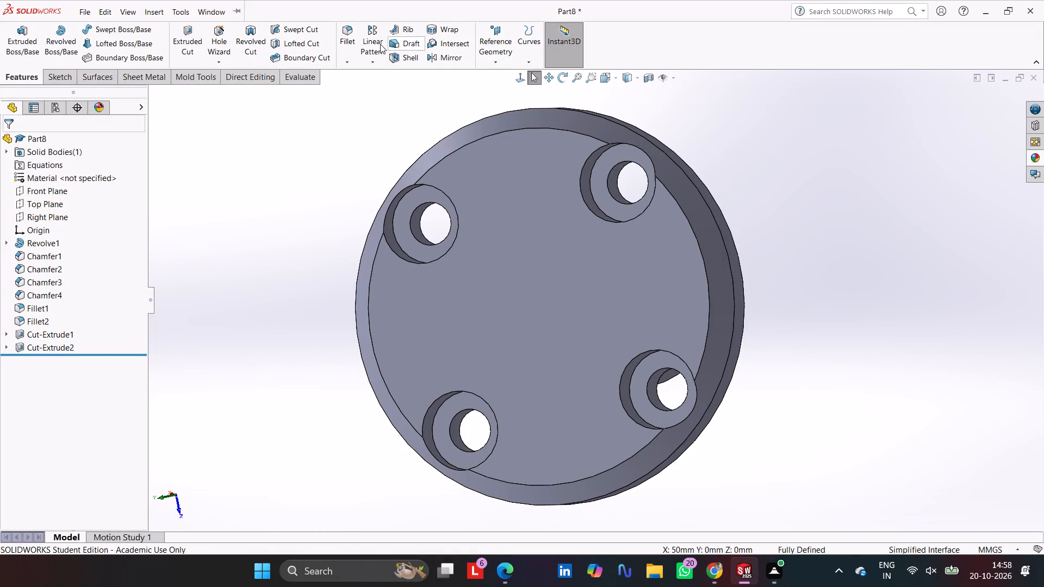
# Chamfer the outer rims of the four counterbored holes on the flange face by 2 mm at 45 degrees.
pyautogui.press('Escape')
pyautogui.click(350, 65)
pyautogui.click(370, 86)
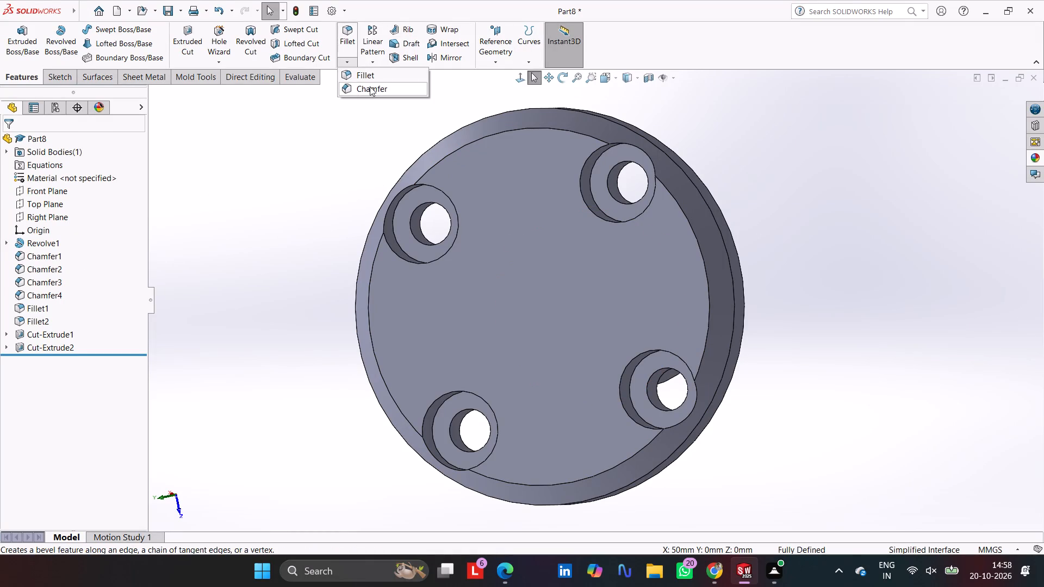
pyautogui.click(445, 196)
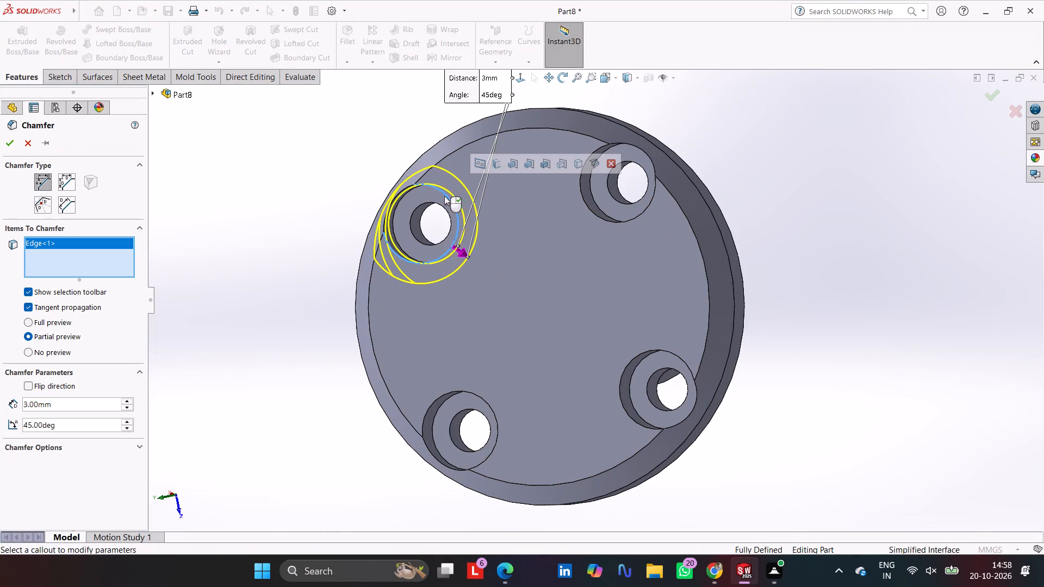
pyautogui.moveTo(66, 407); pyautogui.dragTo(0, 409)
pyautogui.press('2')
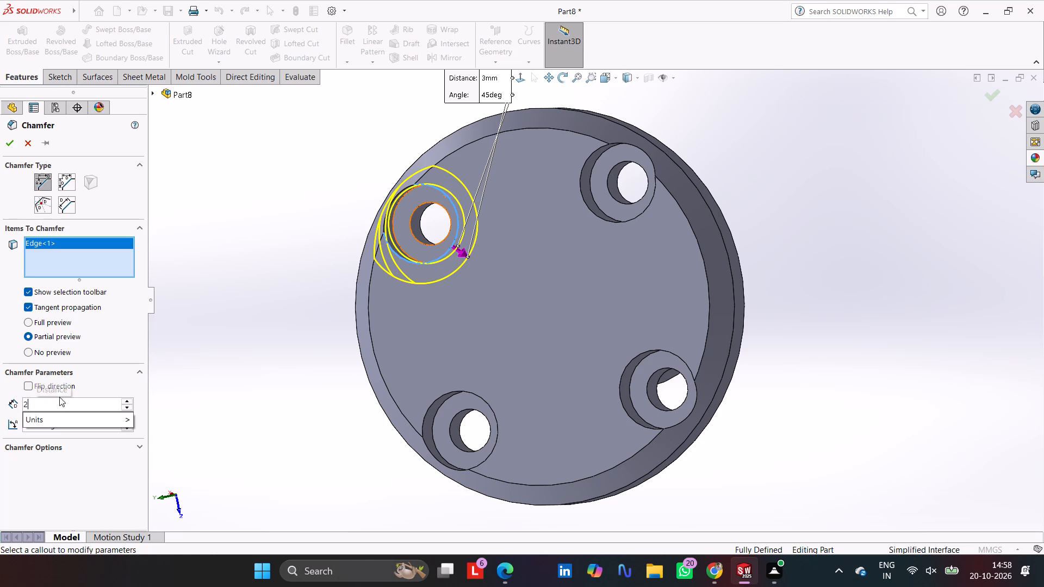
pyautogui.press('Return')
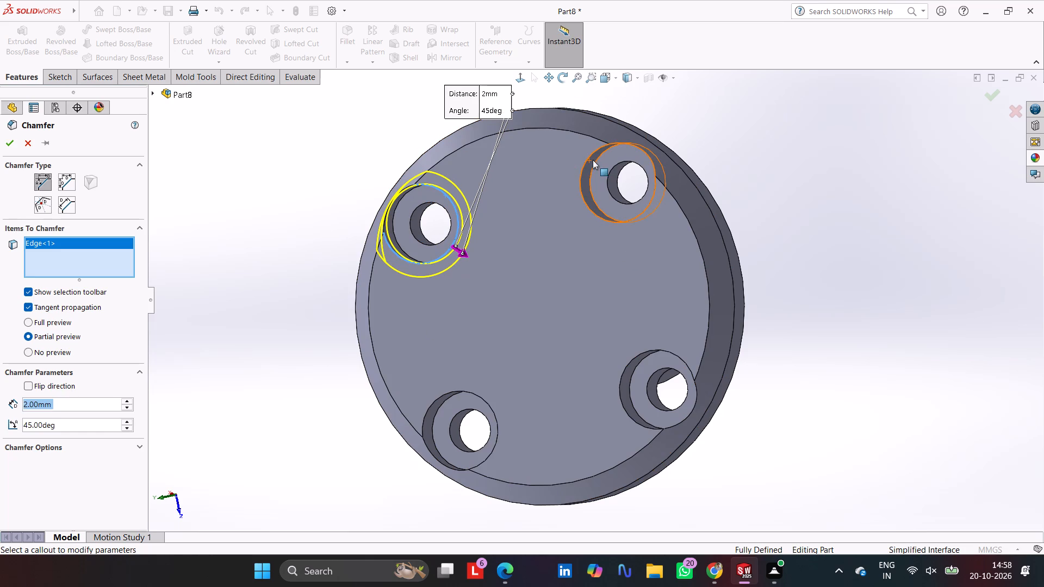
pyautogui.click(581, 174)
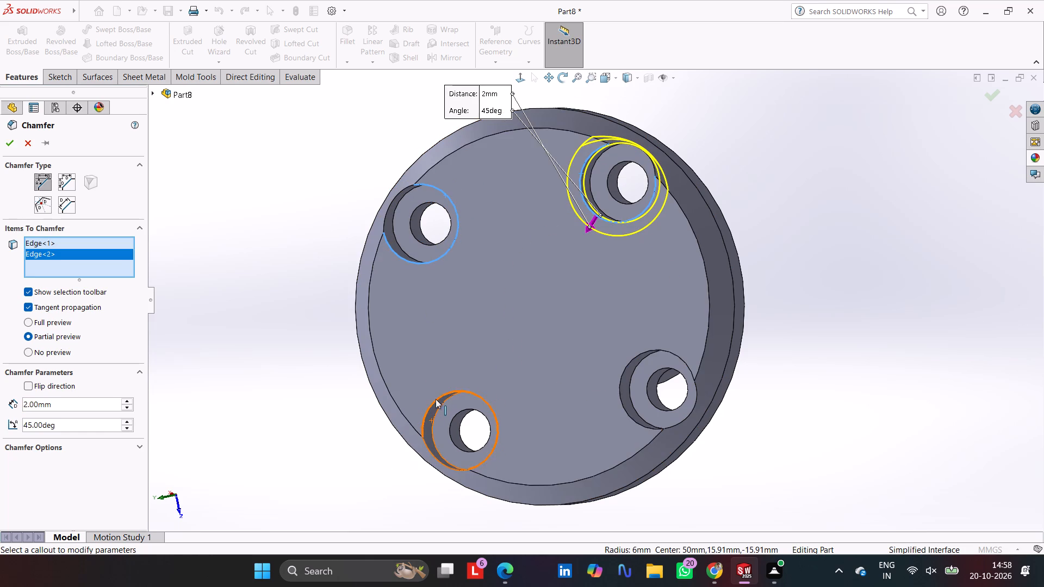
pyautogui.click(439, 398)
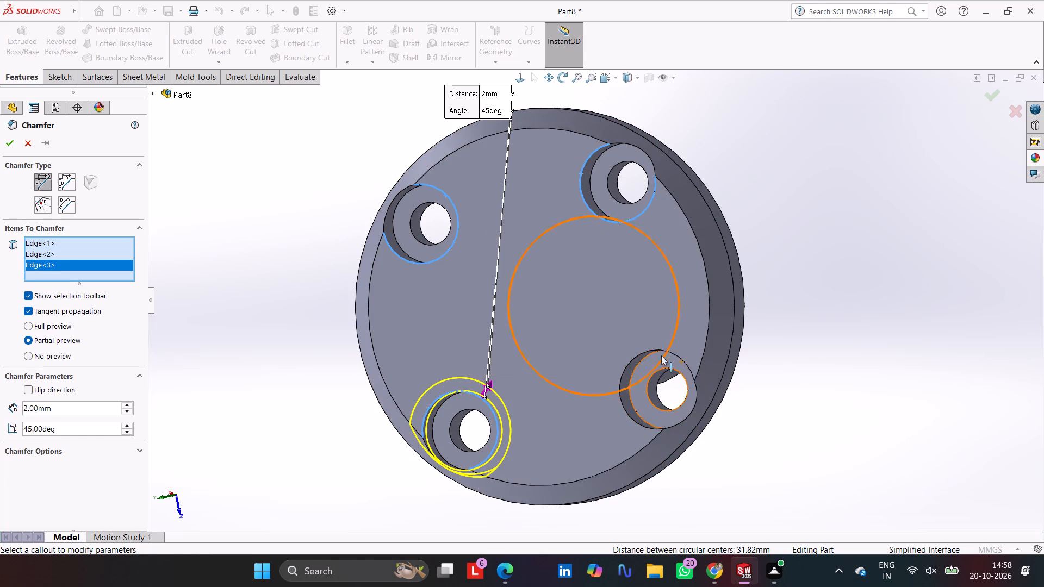
pyautogui.click(643, 353)
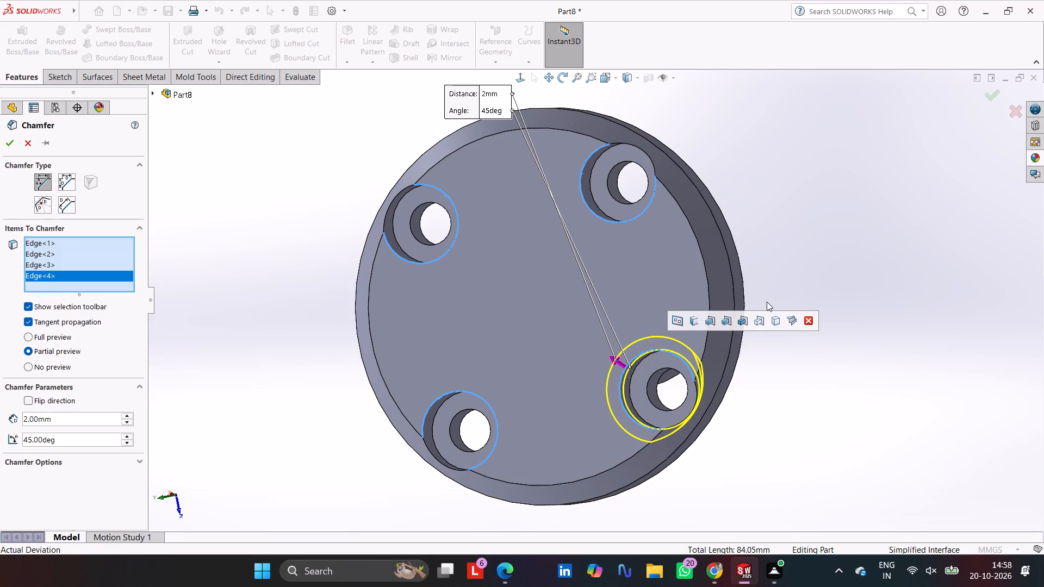
pyautogui.press('Return')
pyautogui.click(846, 239)
# Show the model in isometric view and apply the solid Red appearance to the whole body.
pyautogui.moveTo(777, 274); pyautogui.dragTo(791, 270, button='middle')
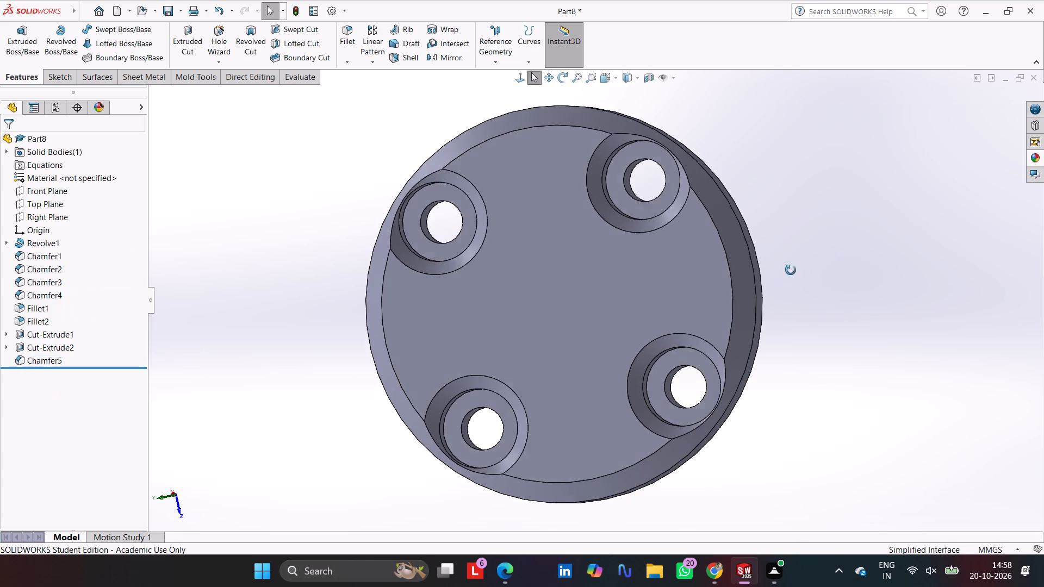
pyautogui.moveTo(791, 270); pyautogui.dragTo(818, 296, button='middle')
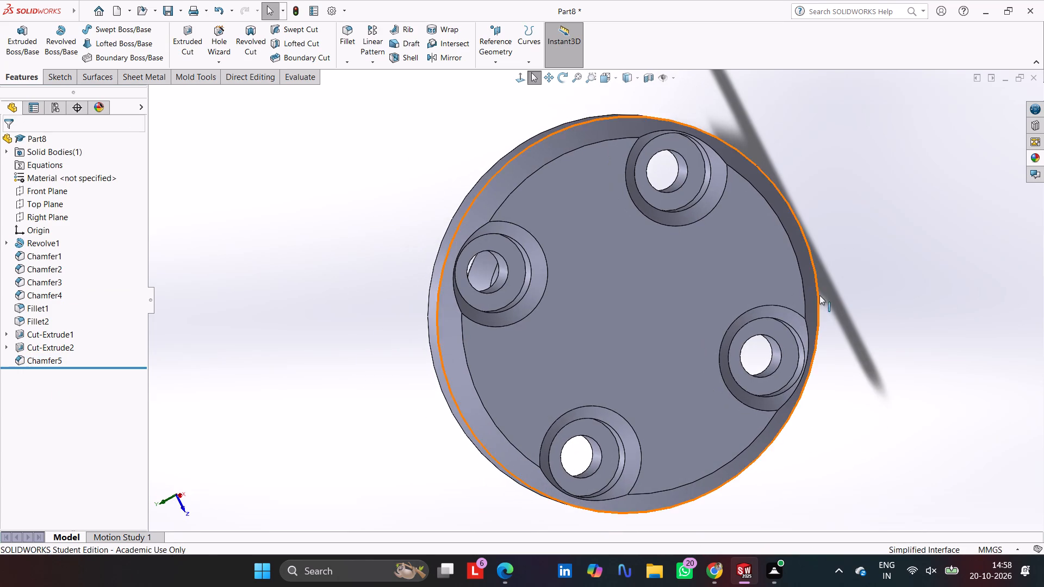
pyautogui.hotkey('ctrl', '7')
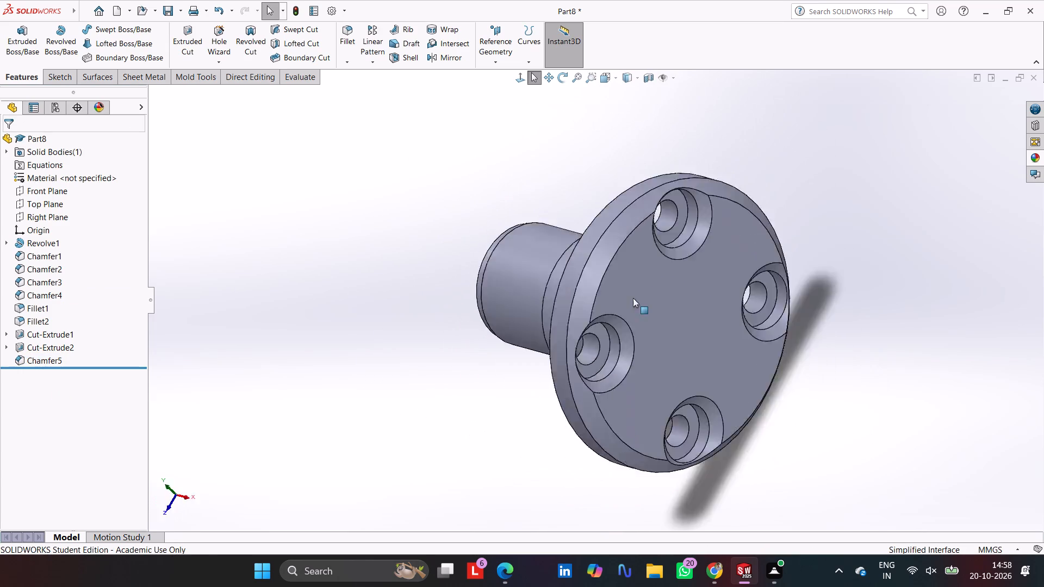
pyautogui.click(1038, 161)
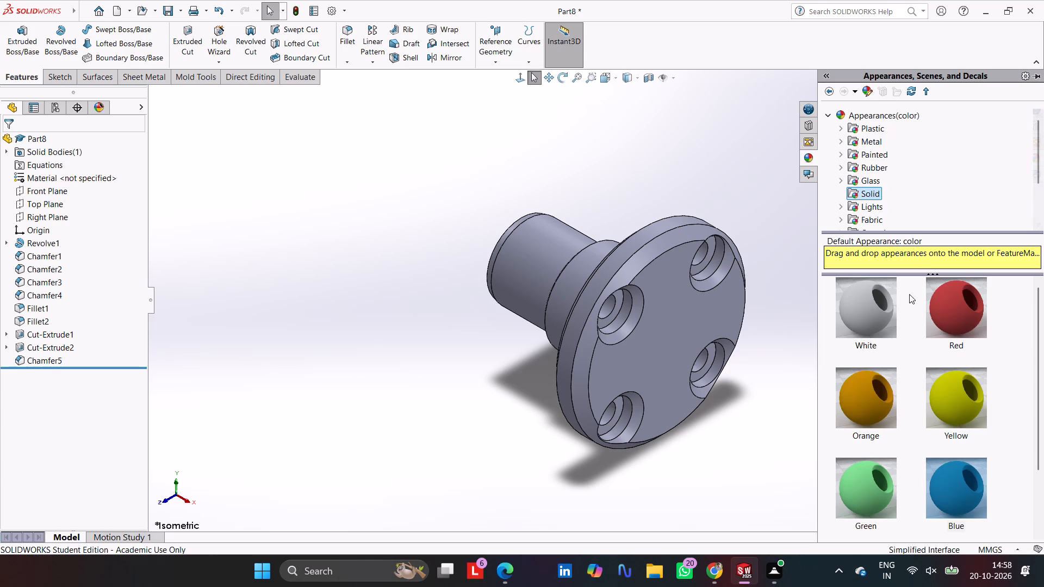
pyautogui.moveTo(954, 313); pyautogui.dragTo(928, 313)
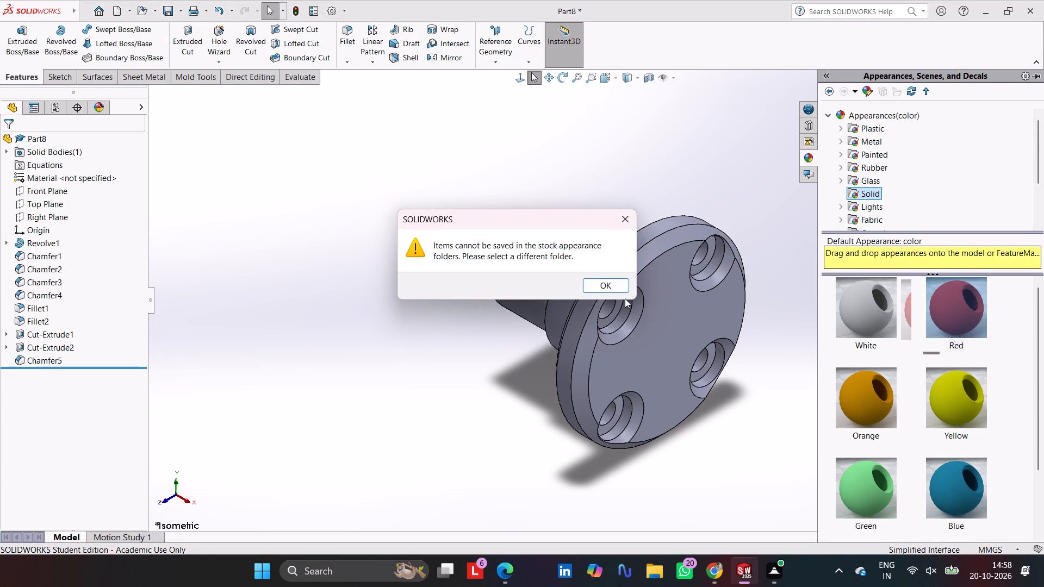
pyautogui.click(614, 288)
pyautogui.moveTo(956, 314); pyautogui.dragTo(757, 301)
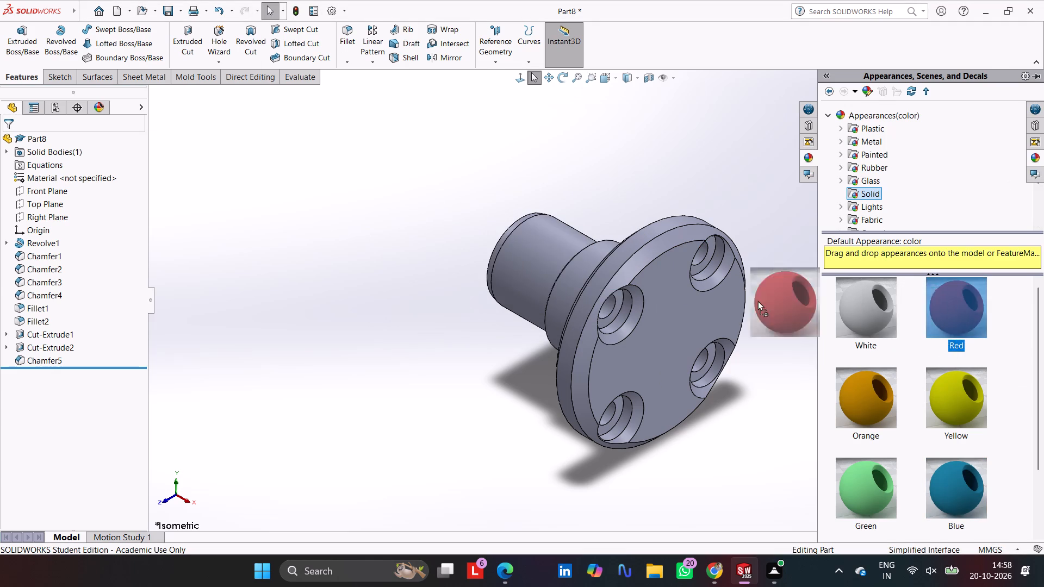
pyautogui.moveTo(757, 301); pyautogui.dragTo(675, 292)
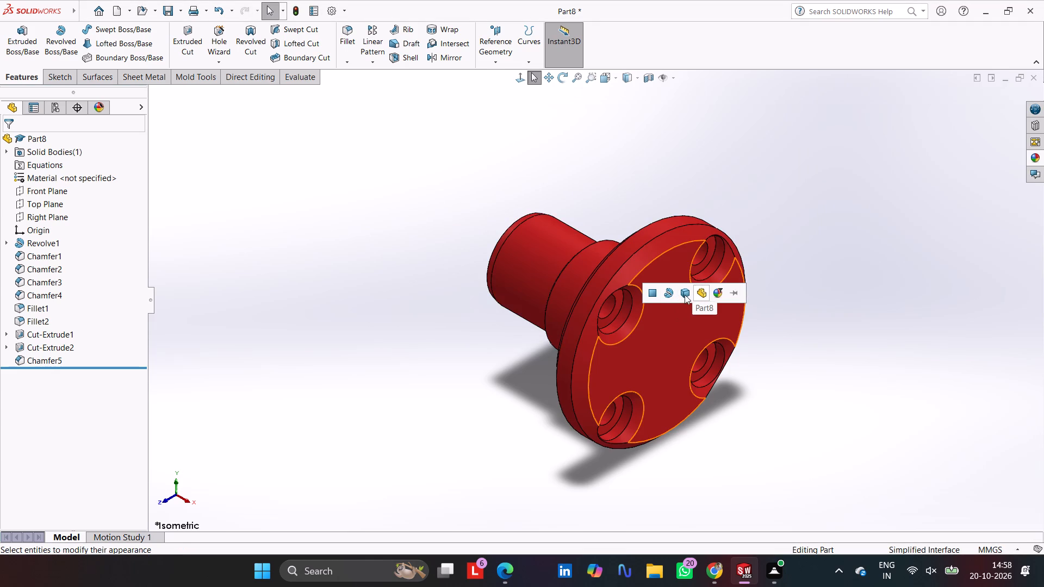
pyautogui.click(685, 295)
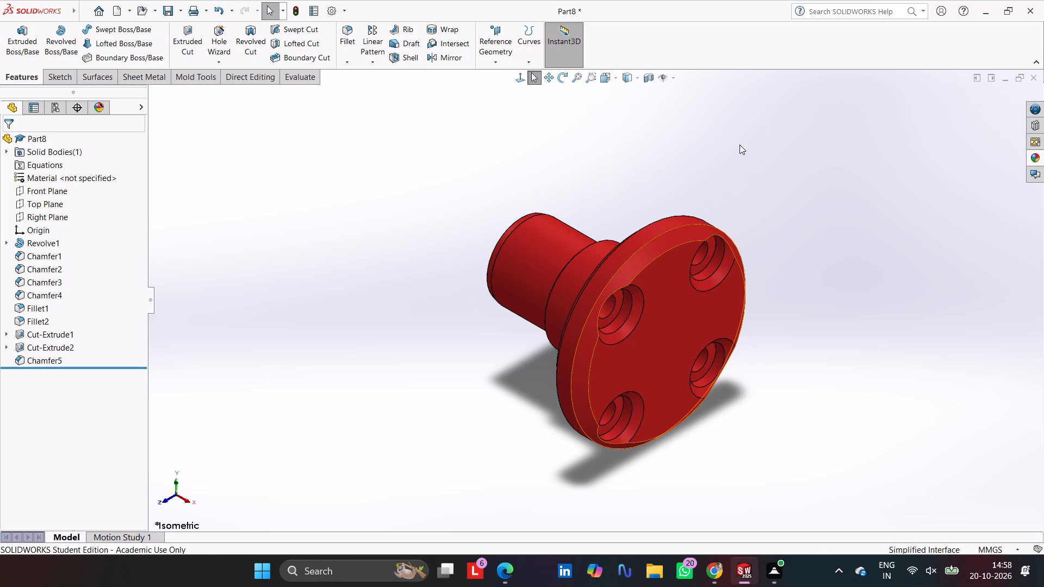
# Save the part as 2 in the Universal Joint project folder.
pyautogui.hotkey('ctrl', 's')
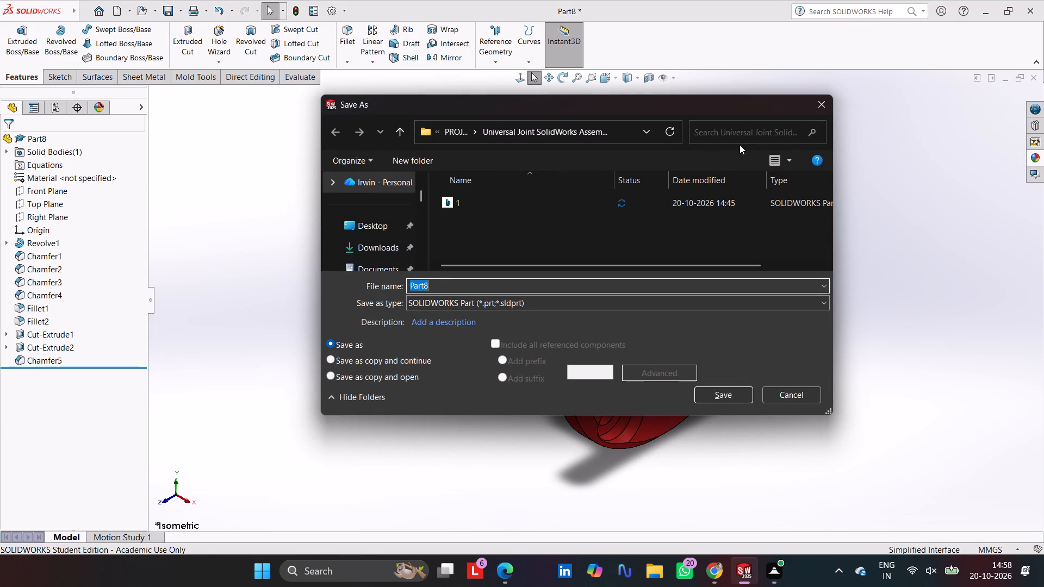
pyautogui.press('2')
pyautogui.press('Return')
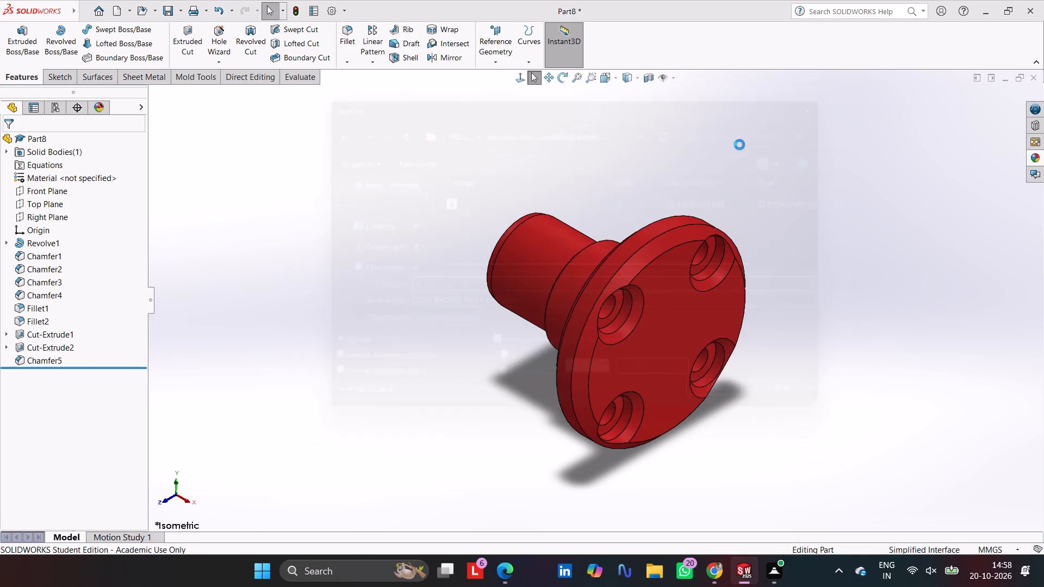
# Print the current screen image to PDF on A4 landscape paper and name the file 2.
pyautogui.hotkey('ctrl', 'p')
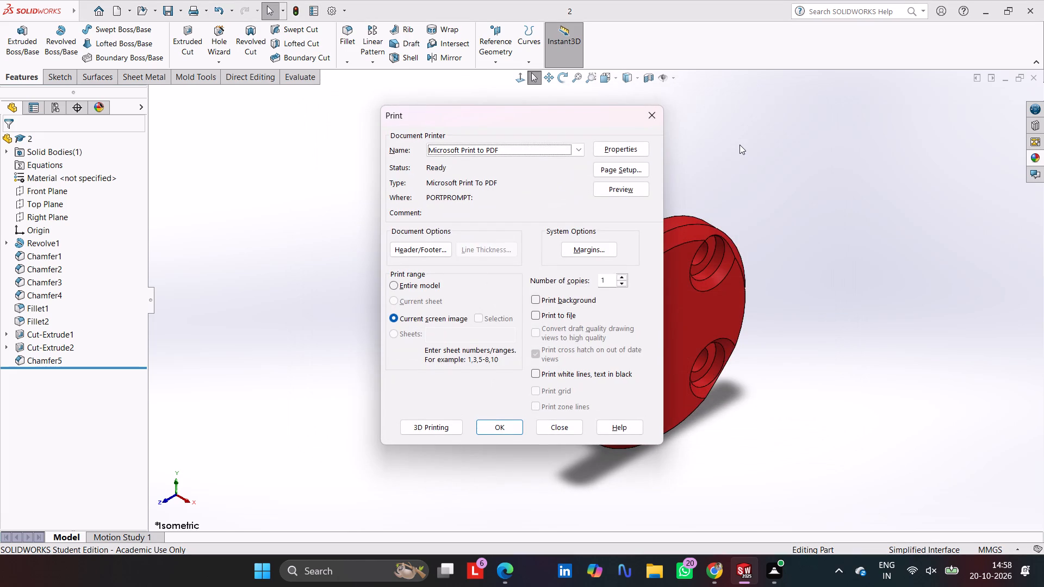
pyautogui.click(638, 173)
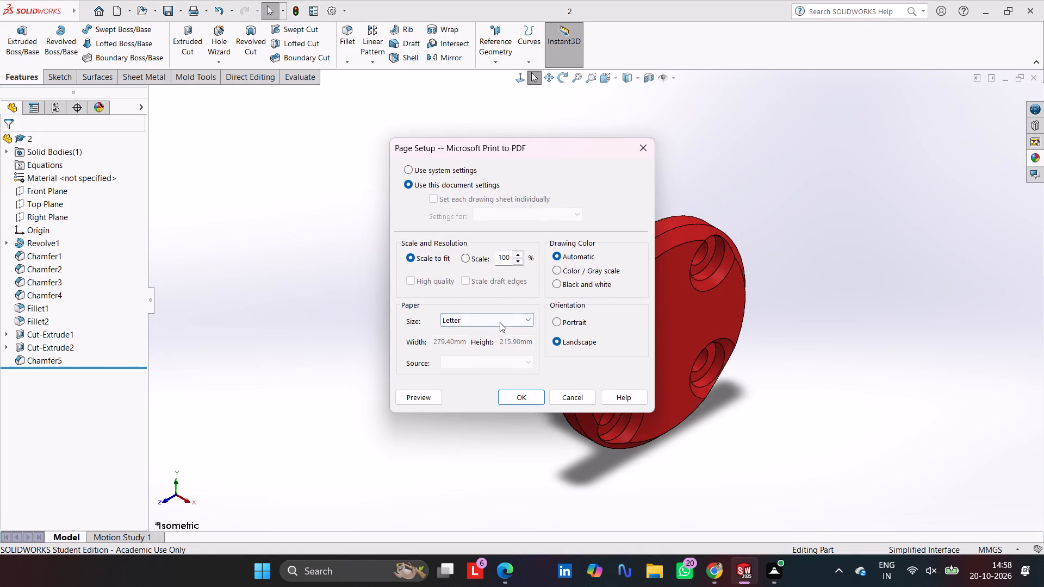
pyautogui.click(500, 322)
pyautogui.scroll(6, 477, 129)
pyautogui.scroll(5, 477, 64)
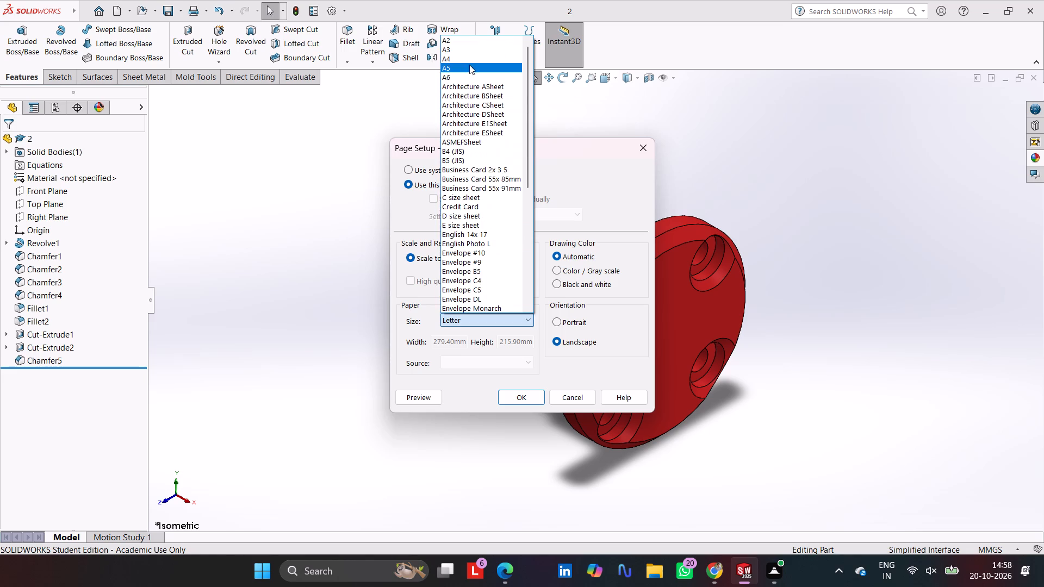
pyautogui.click(475, 55)
pyautogui.click(513, 402)
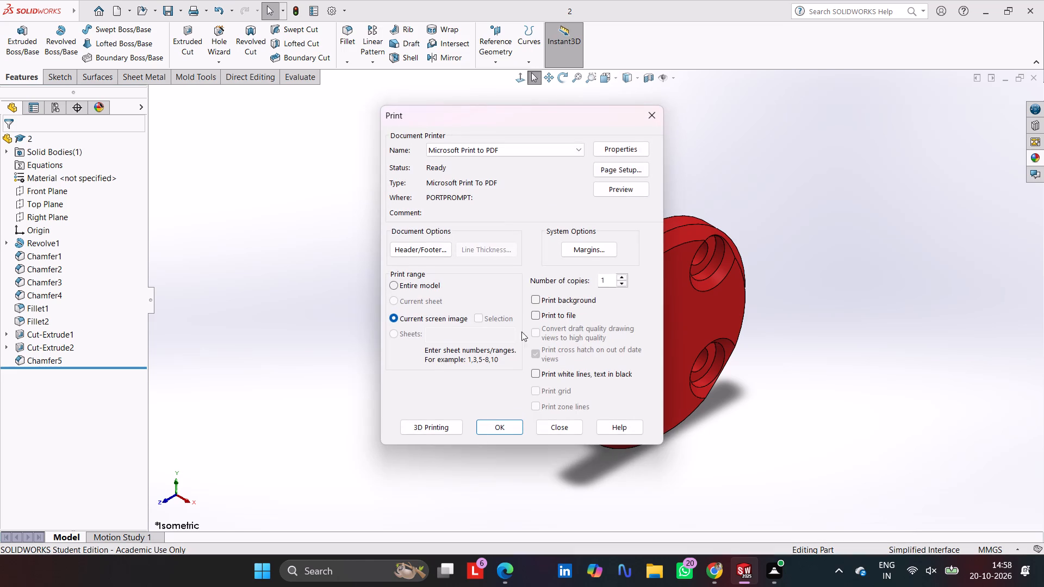
pyautogui.click(508, 428)
pyautogui.press('2')
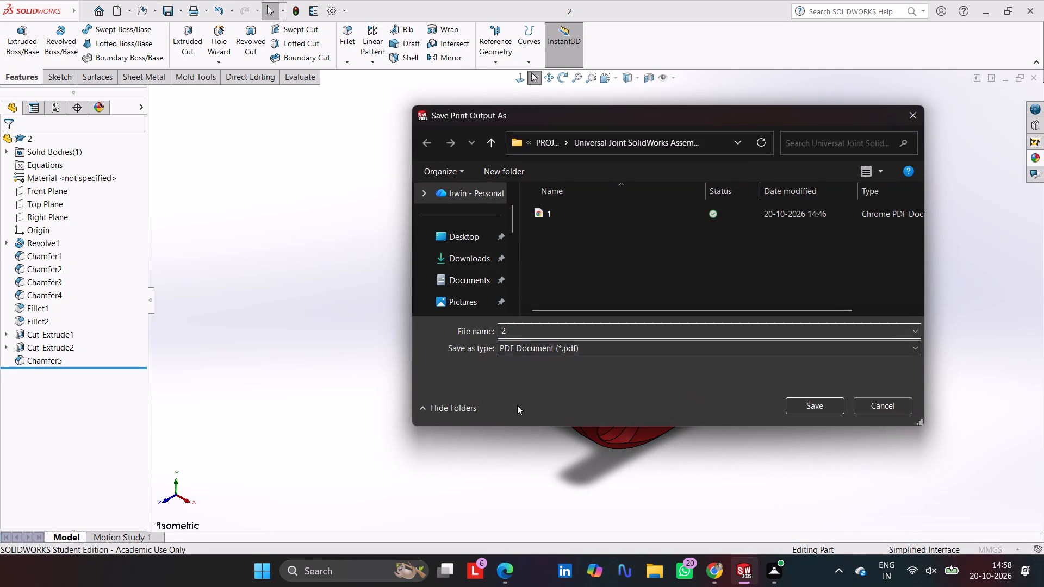
pyautogui.press('Return')
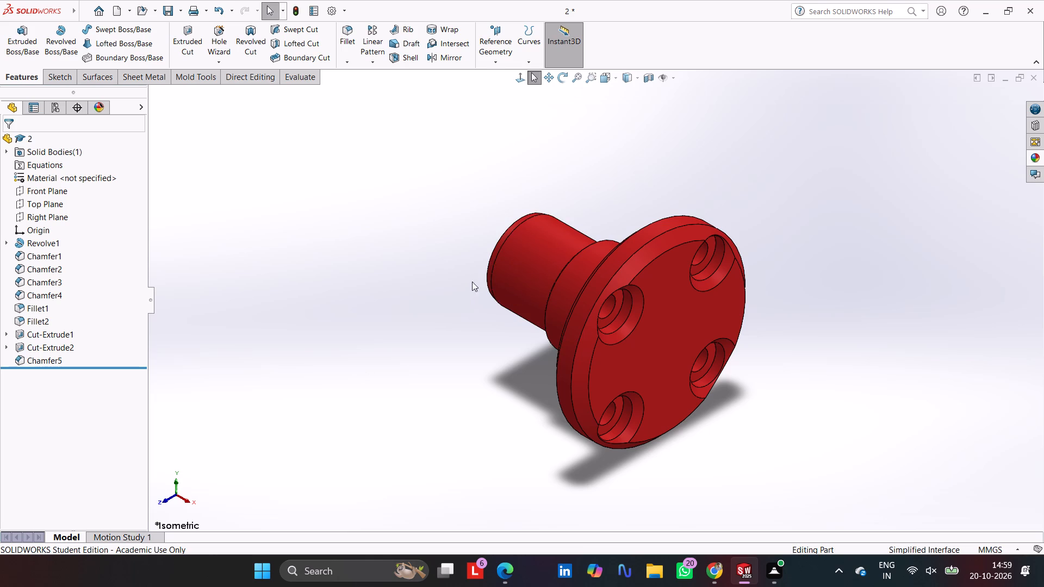
# Create a new part document.
pyautogui.hotkey('ctrl', 'n')
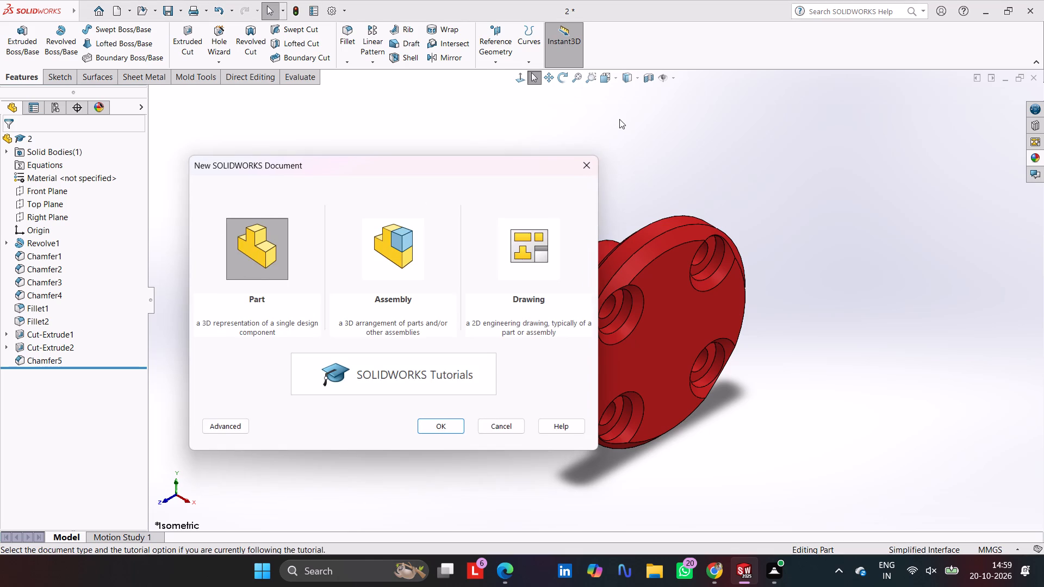
pyautogui.press('Return')
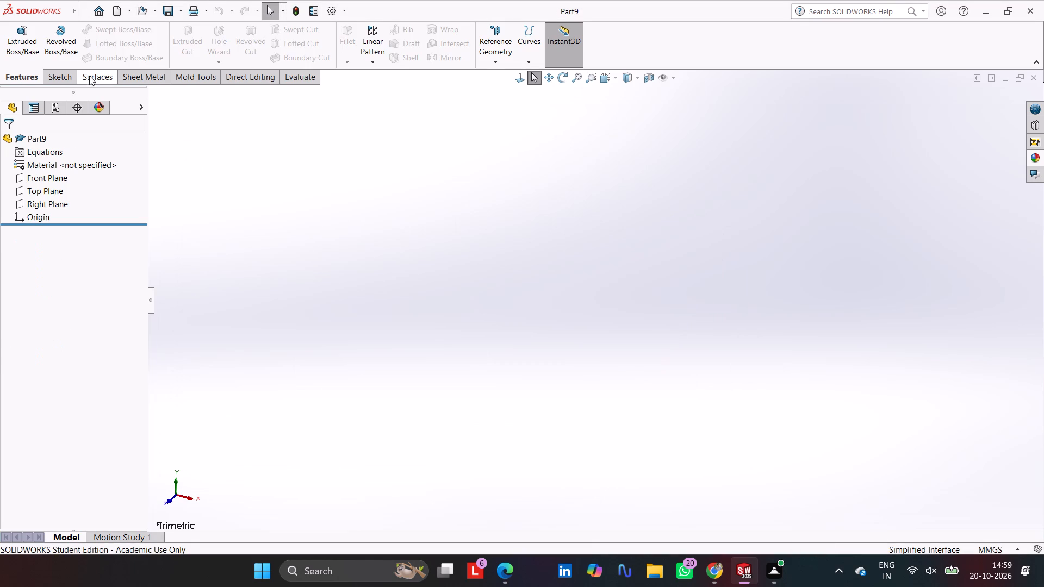
# Sketch a center rectangle about 120 mm wide and 54 mm high on the Front Plane, centred on the origin.
pyautogui.click(56, 178)
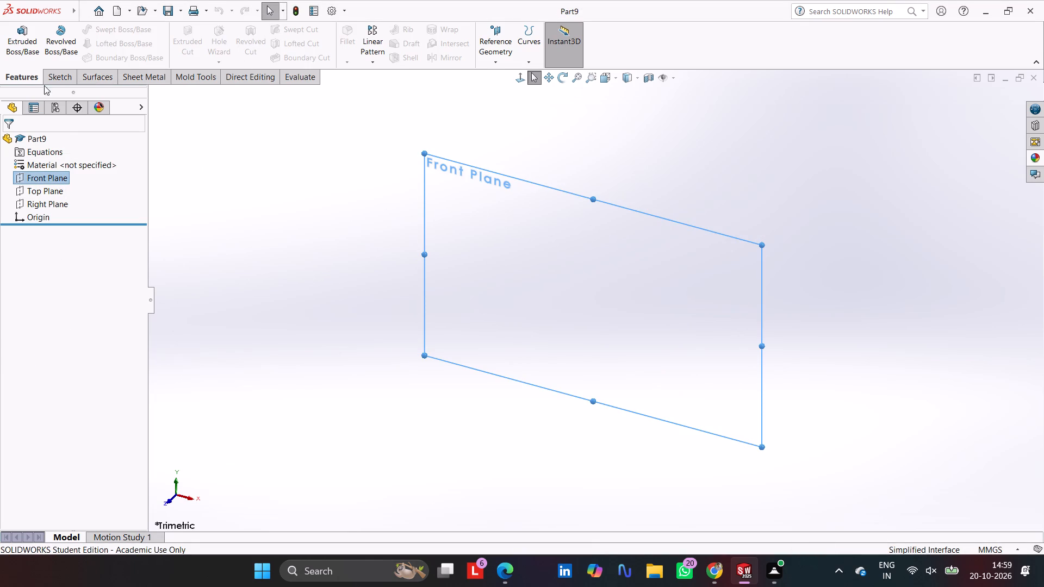
pyautogui.click(55, 82)
pyautogui.click(3, 30)
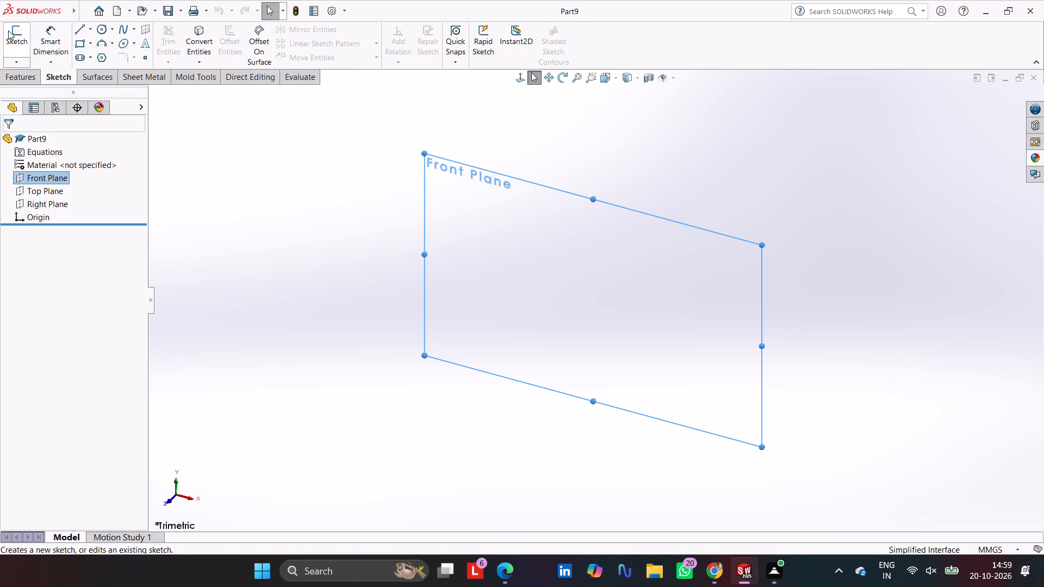
pyautogui.click(13, 33)
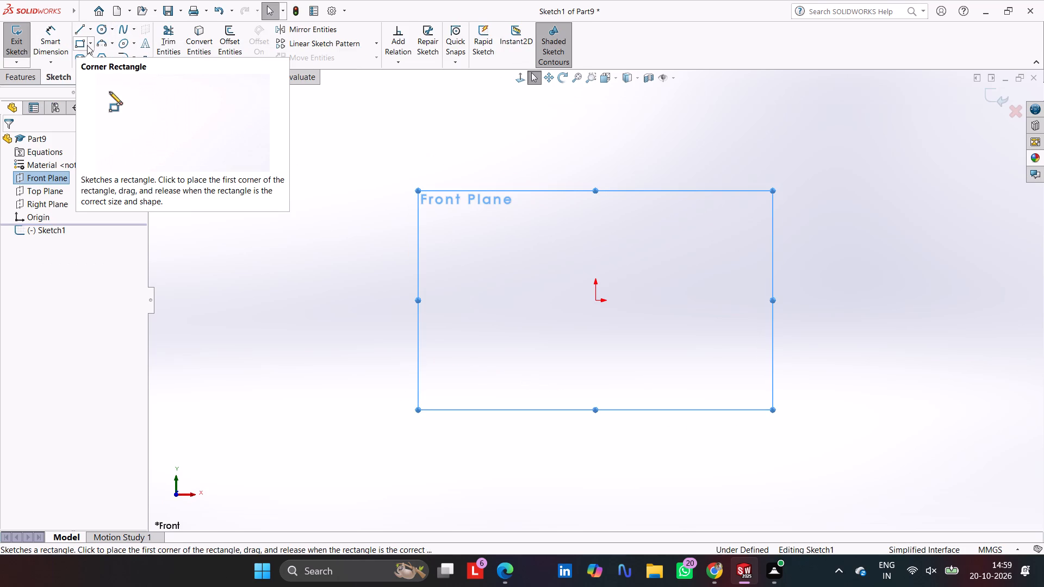
pyautogui.click(90, 44)
pyautogui.click(103, 68)
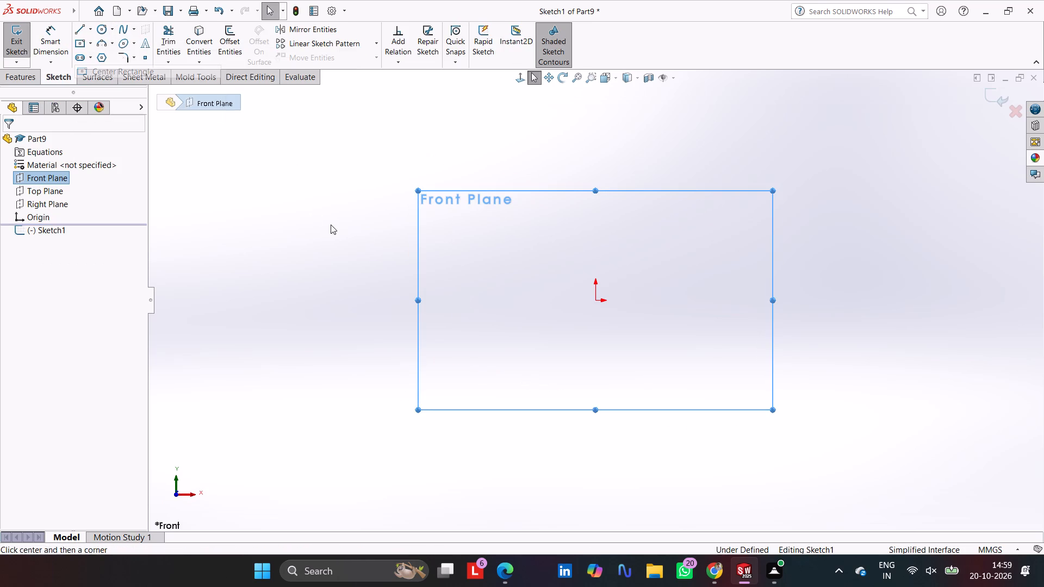
pyautogui.click(598, 299)
pyautogui.click(494, 354)
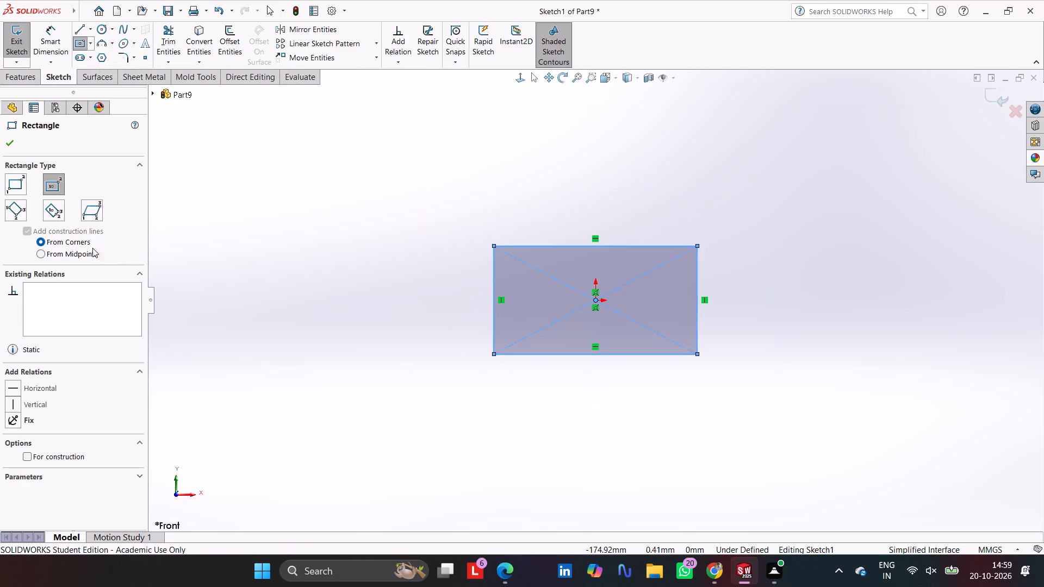
# Dimension the rectangle to 64 mm high and 64 mm wide.
pyautogui.click(57, 34)
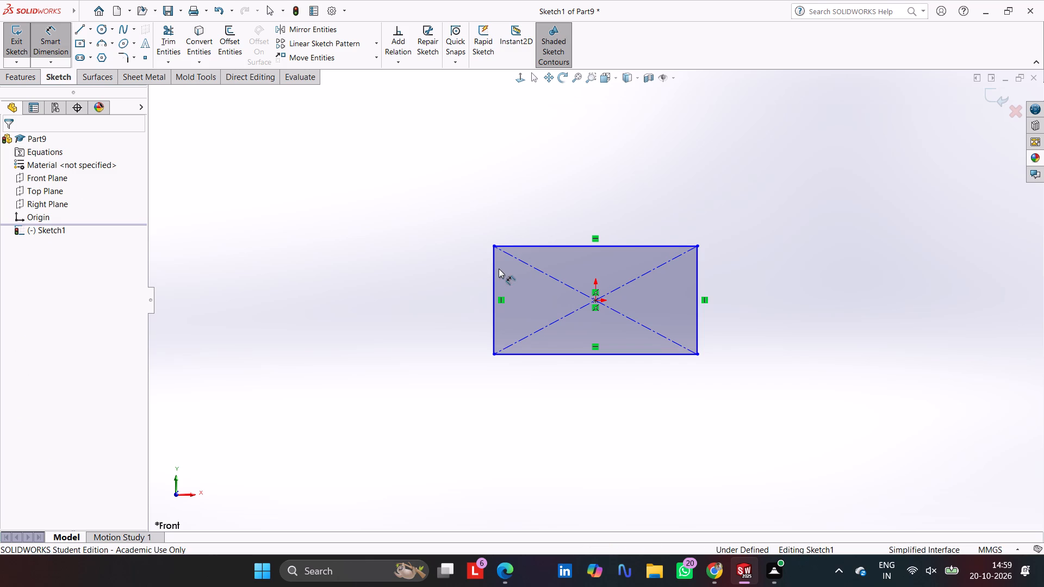
pyautogui.click(494, 267)
pyautogui.click(431, 283)
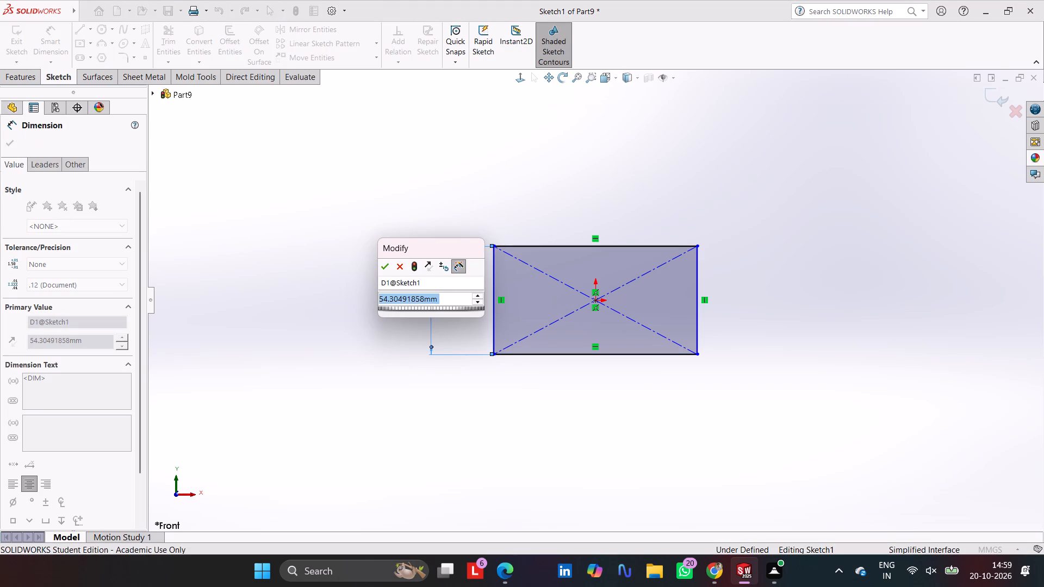
pyautogui.write('64')
pyautogui.press('Return')
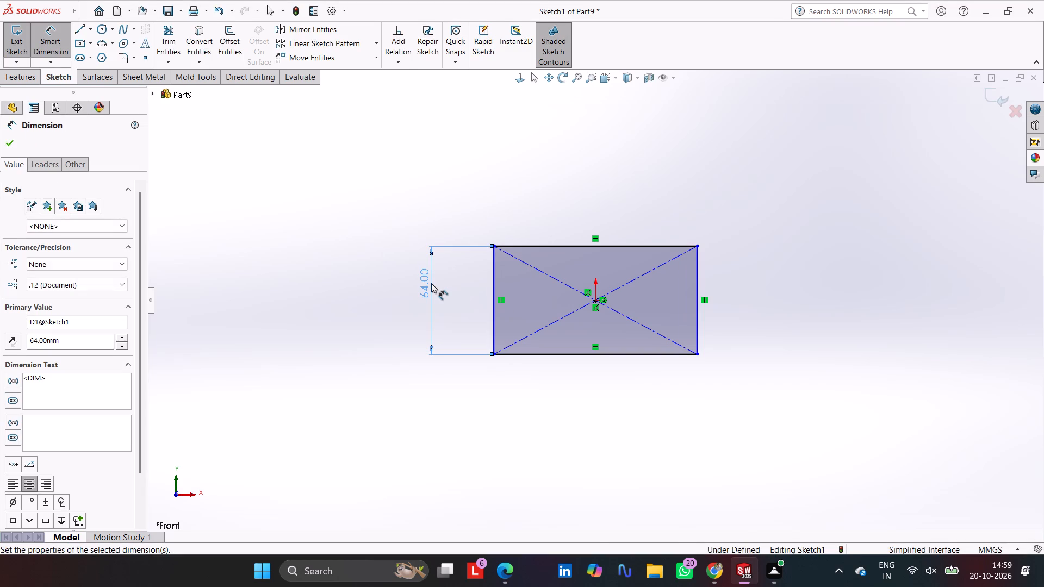
pyautogui.click(561, 249)
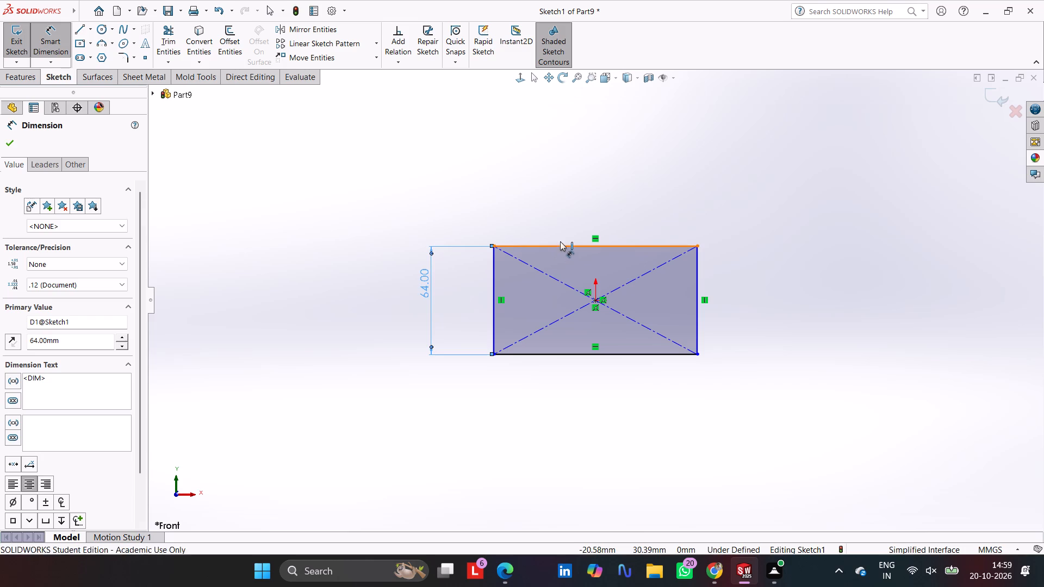
pyautogui.click(564, 204)
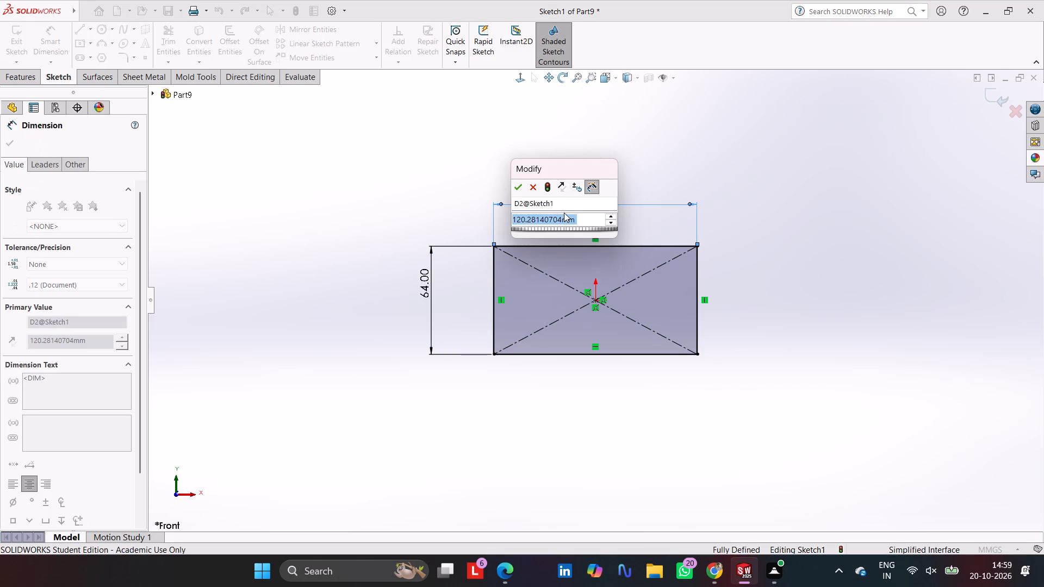
pyautogui.write('64')
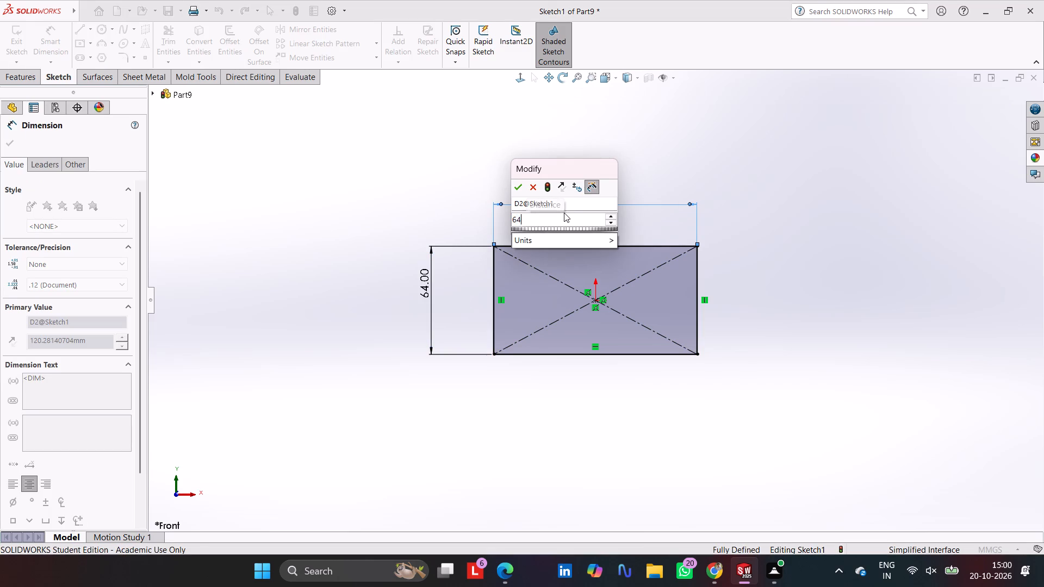
pyautogui.press('Return')
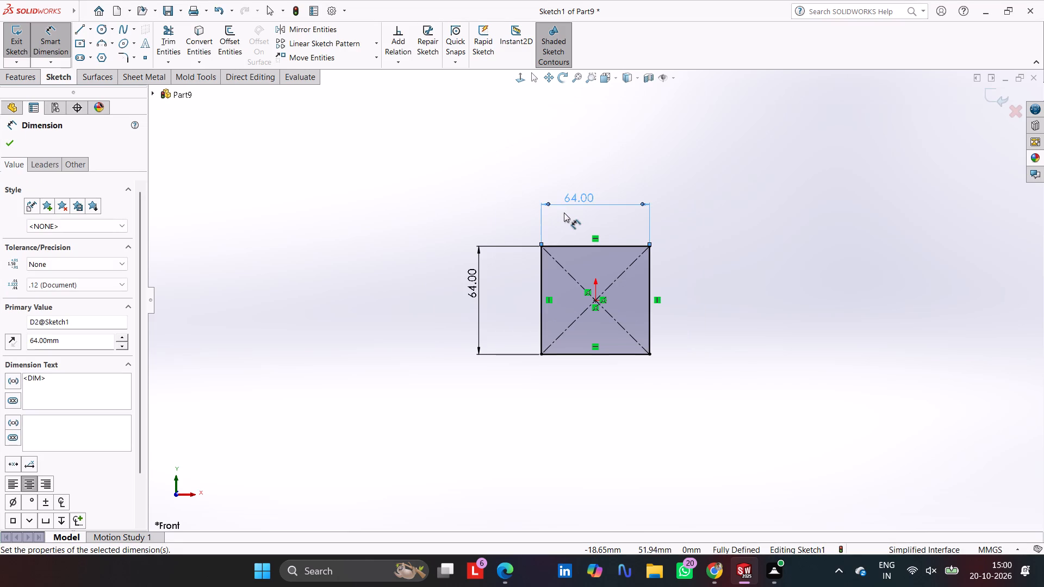
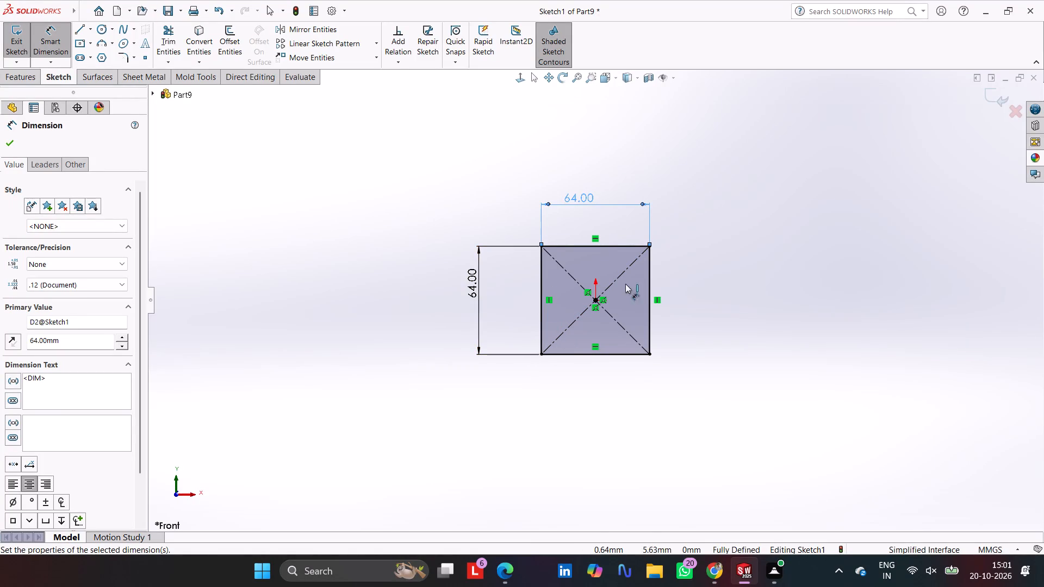
# Extrude the 64 mm square profile 70 mm with a blind Boss-Extrude.
pyautogui.click(9, 143)
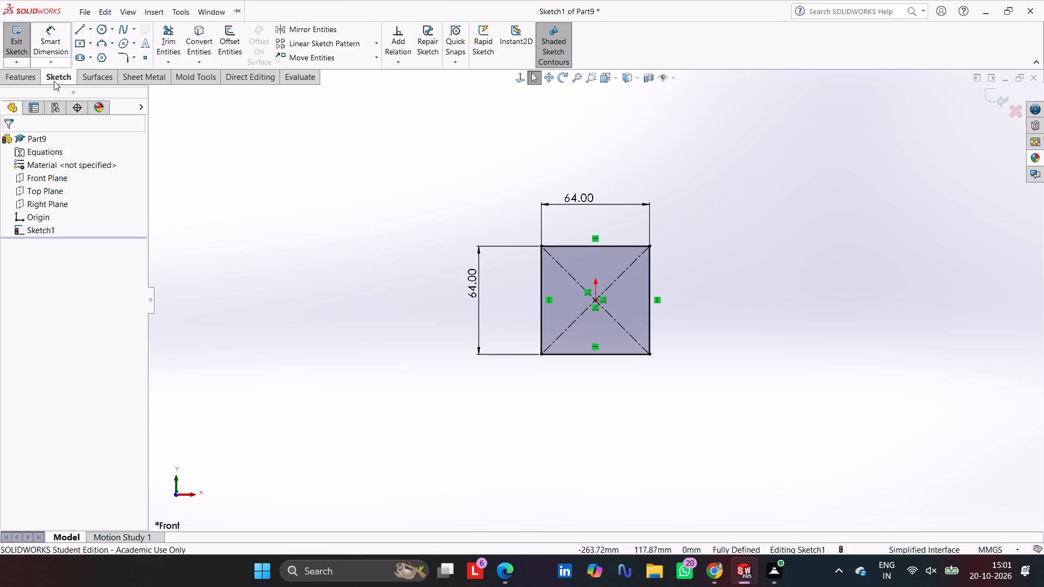
pyautogui.click(13, 83)
pyautogui.click(18, 40)
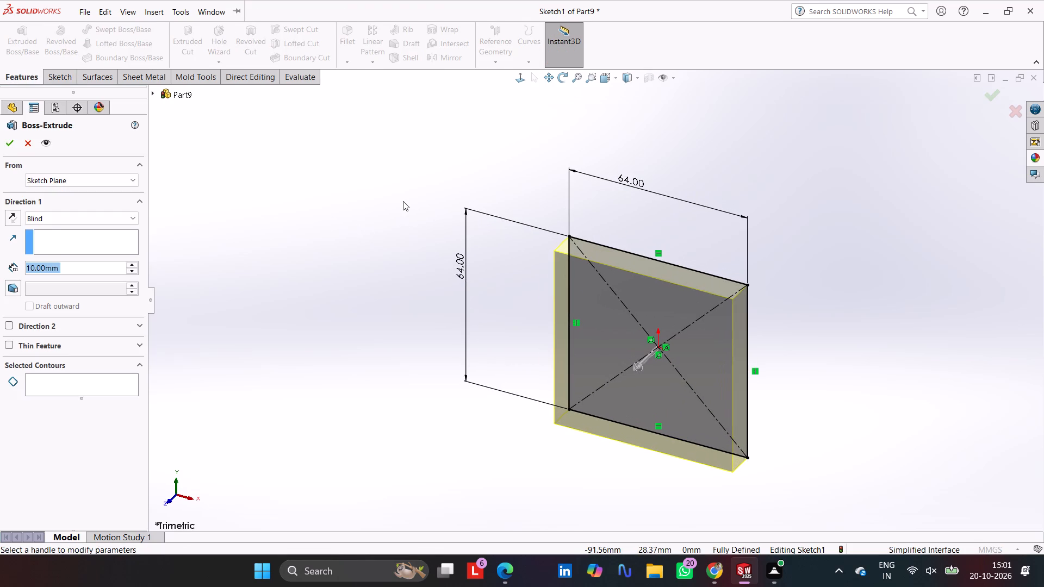
pyautogui.write('70')
pyautogui.press('Return')
pyautogui.press('Return')
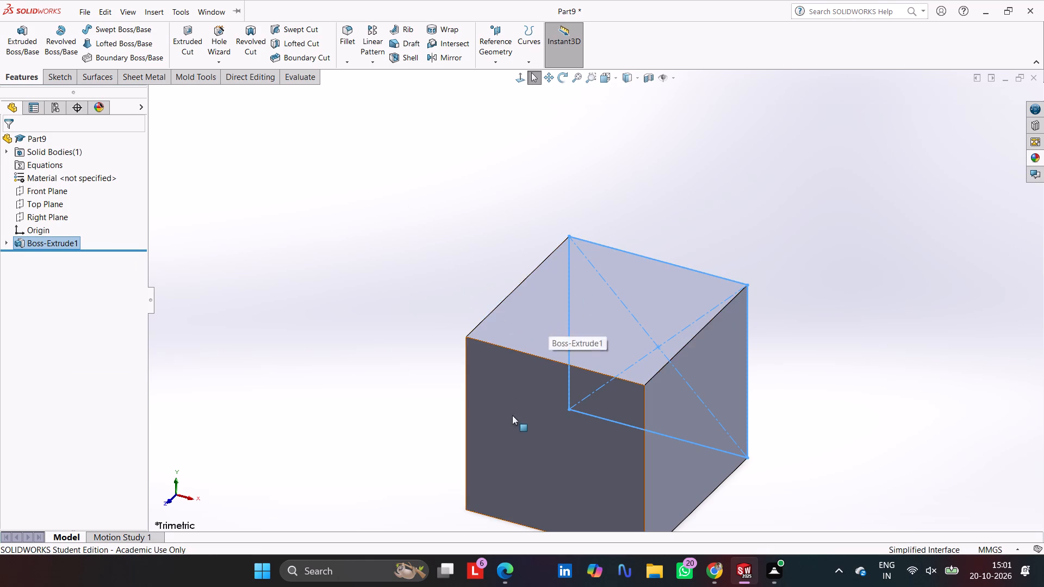
pyautogui.click(357, 225)
# Sketch a circle about 45 mm in diameter near the middle of the block's top face, vertically in line with the origin.
pyautogui.click(640, 326)
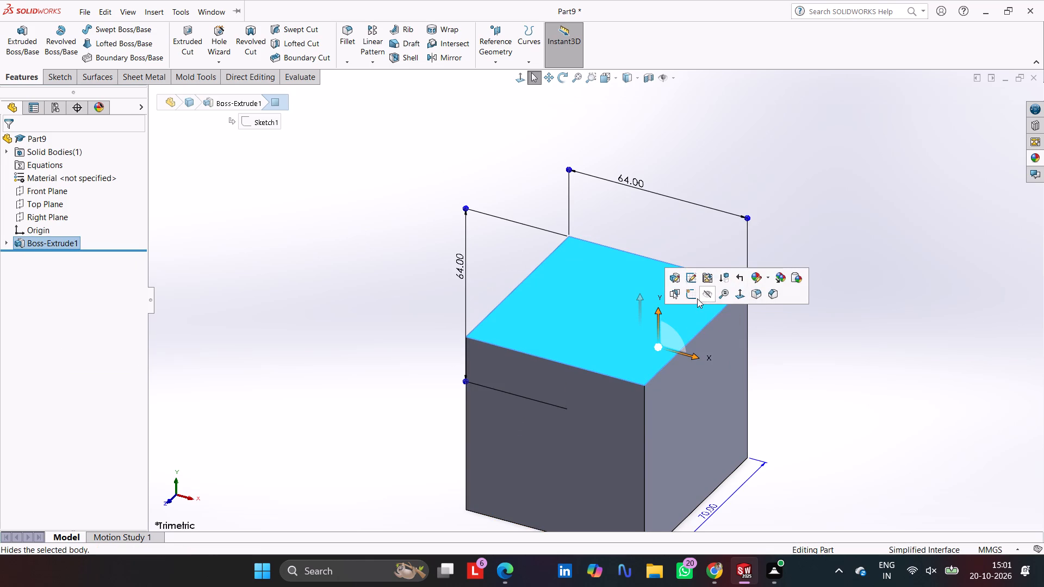
pyautogui.click(695, 298)
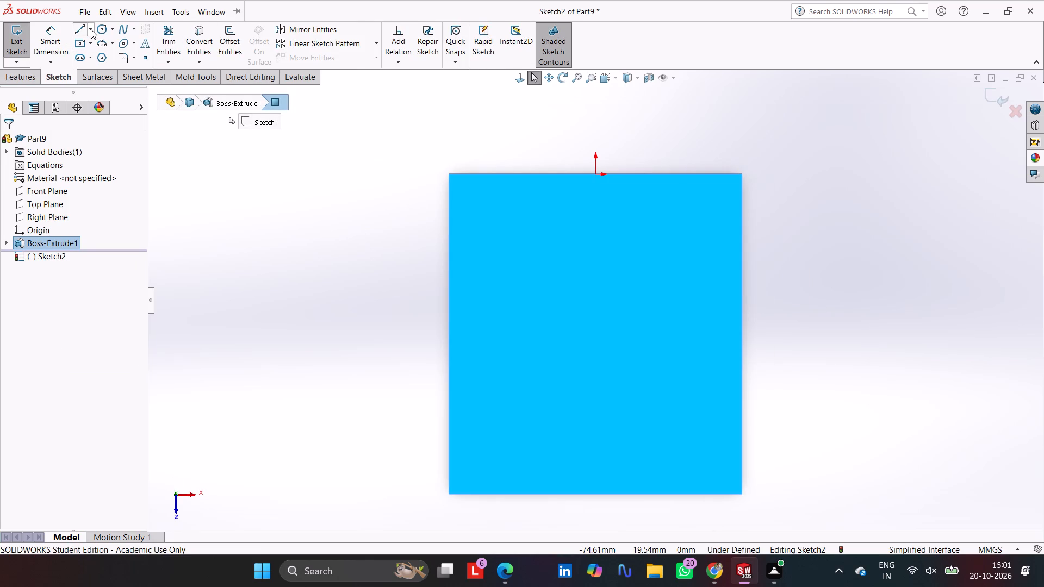
pyautogui.click(103, 29)
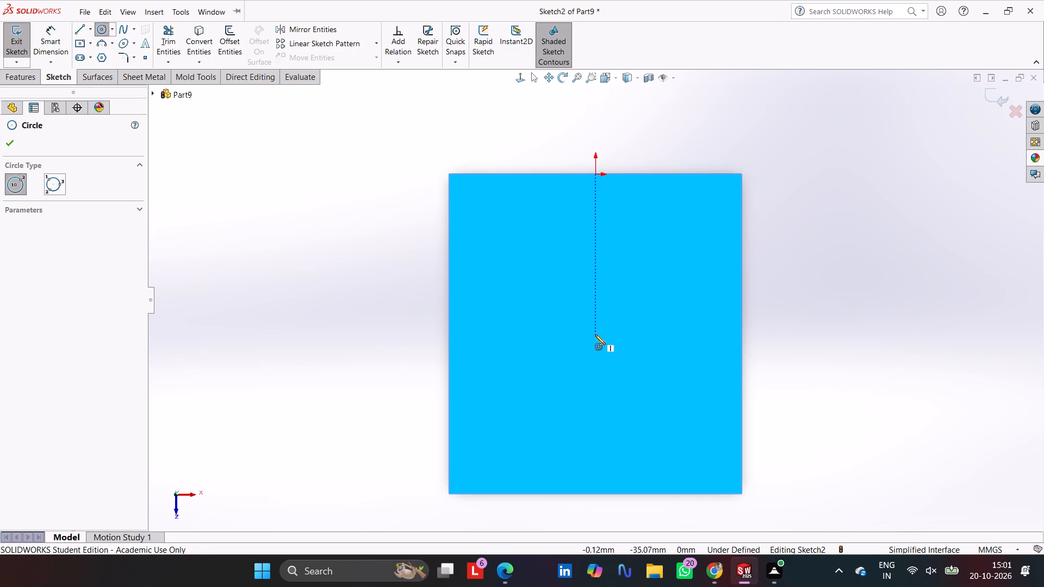
pyautogui.click(595, 334)
pyautogui.click(518, 403)
# Dimension the top-face circle's diameter to 35 mm.
pyautogui.click(57, 33)
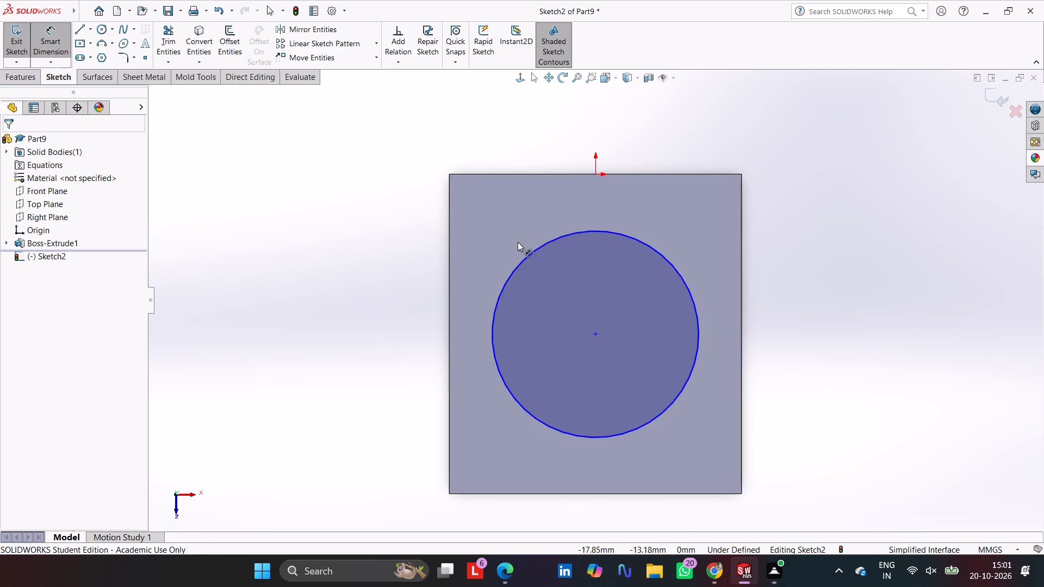
pyautogui.click(527, 254)
pyautogui.click(343, 240)
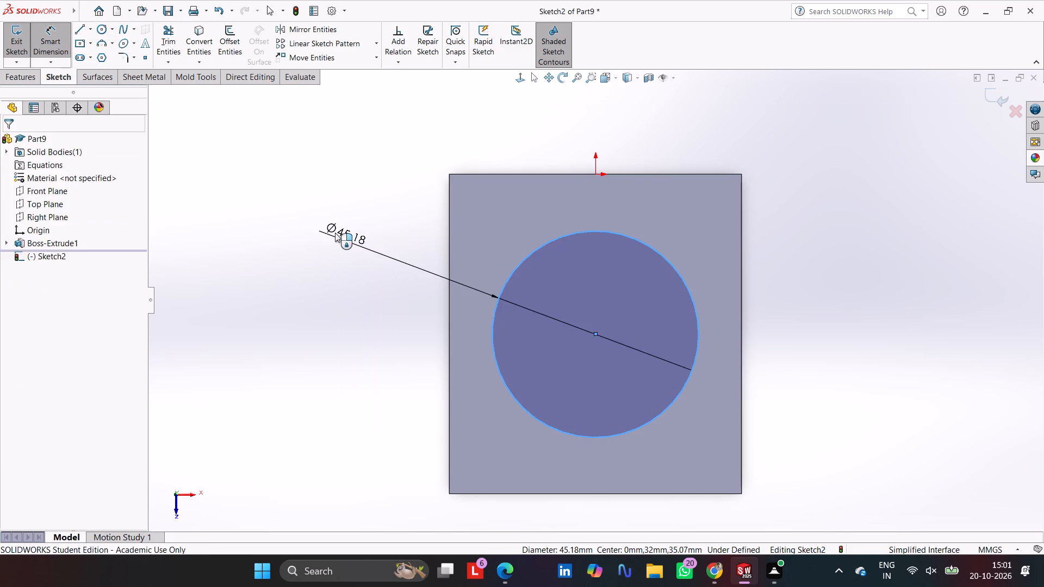
pyautogui.write('35')
pyautogui.press('Return')
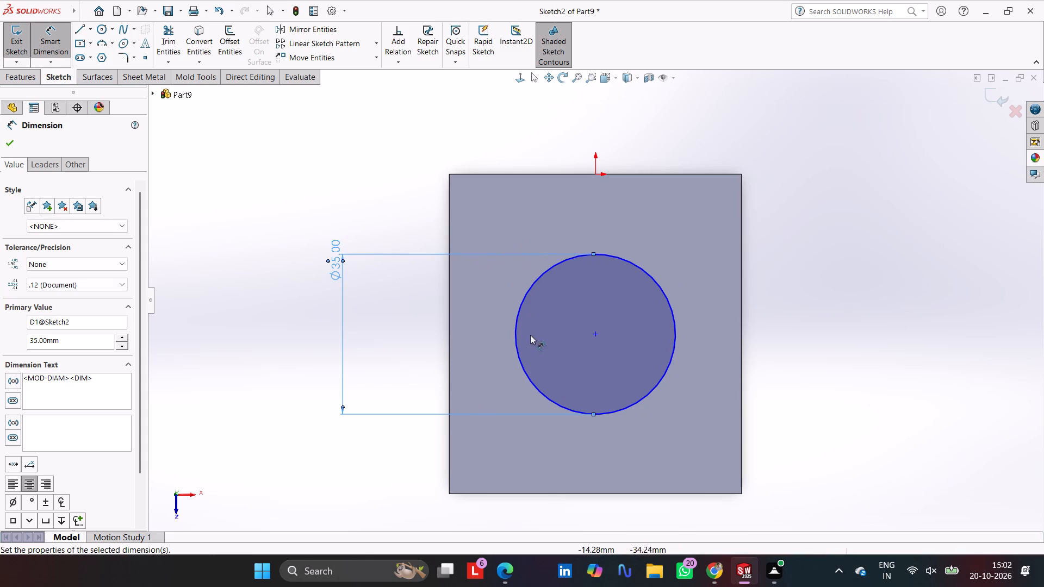
# Dimension the circle's centre 35 mm from the origin and 32 mm from the top face's left edge.
pyautogui.click(594, 334)
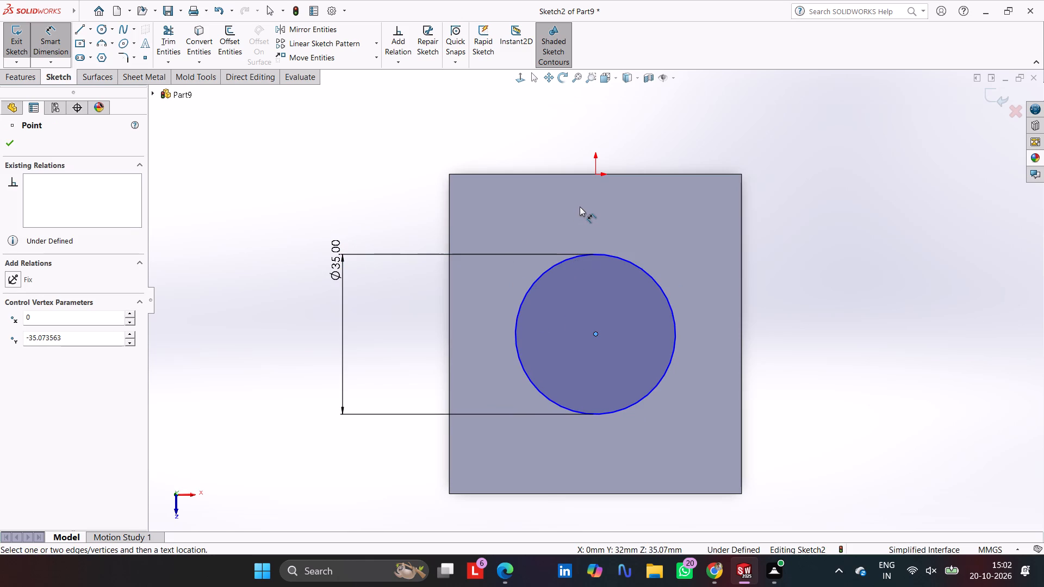
pyautogui.click(594, 172)
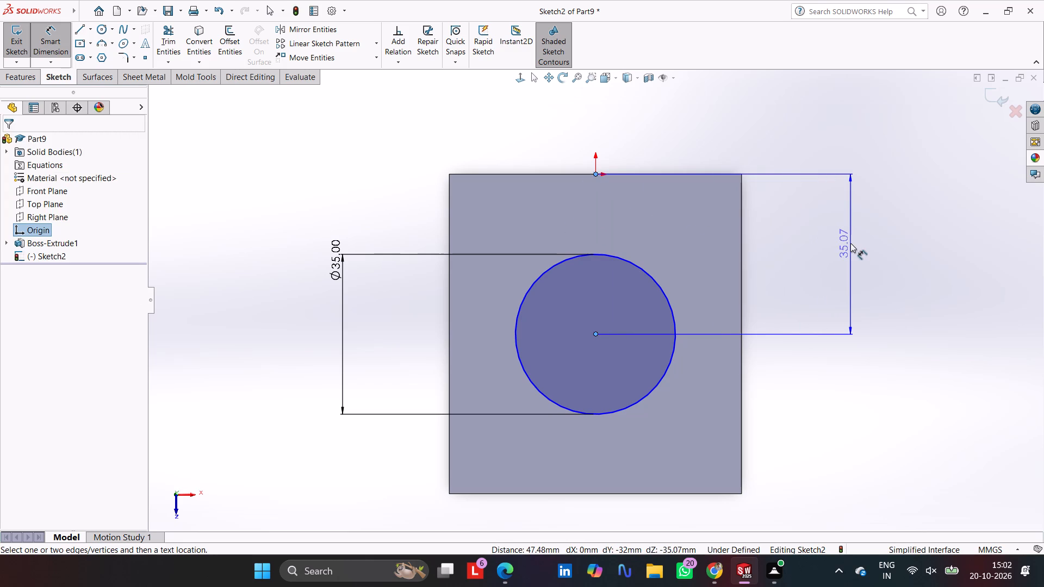
pyautogui.click(850, 243)
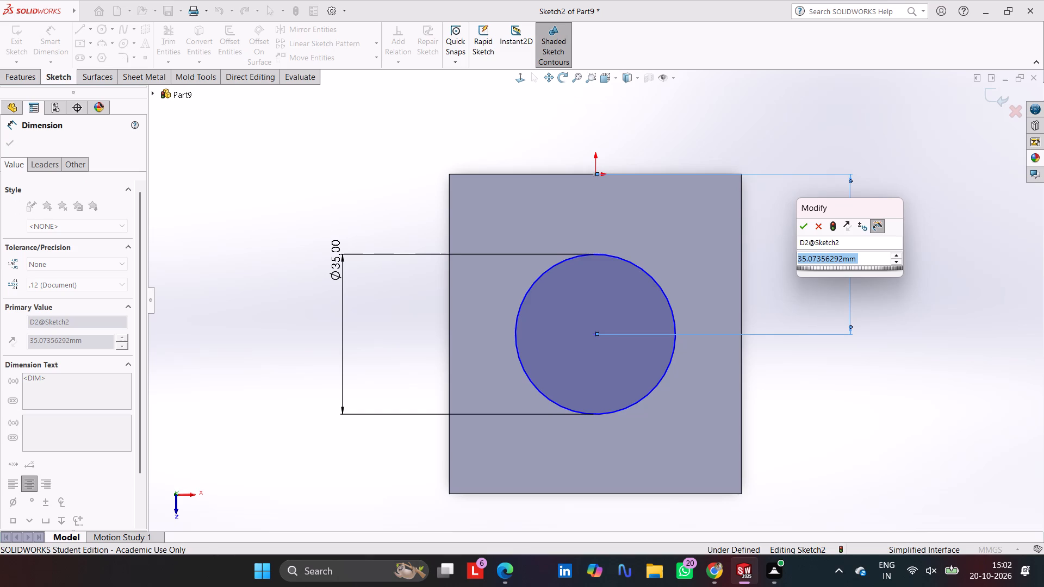
pyautogui.write('35')
pyautogui.press('Return')
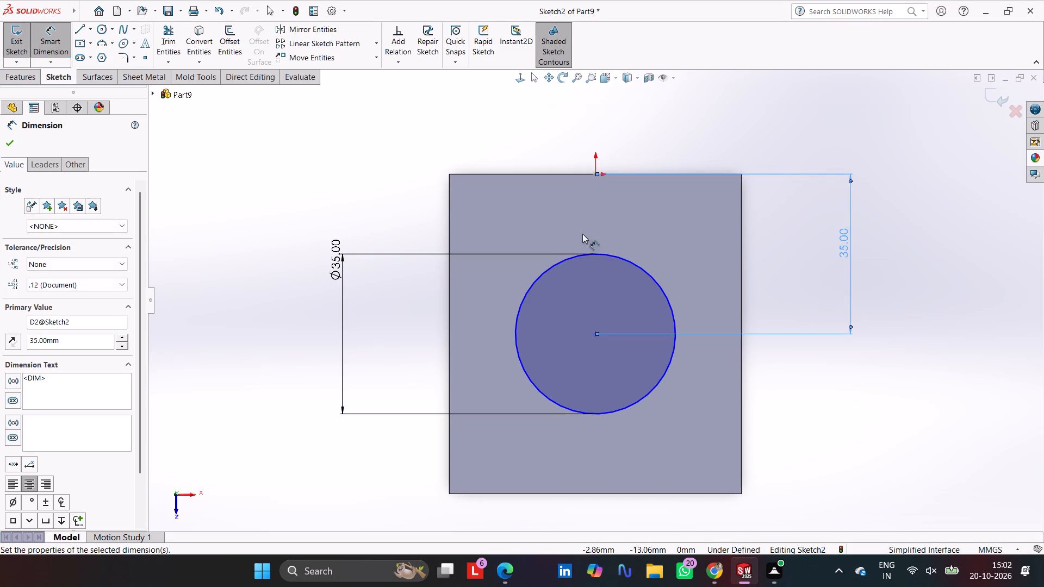
pyautogui.click(594, 333)
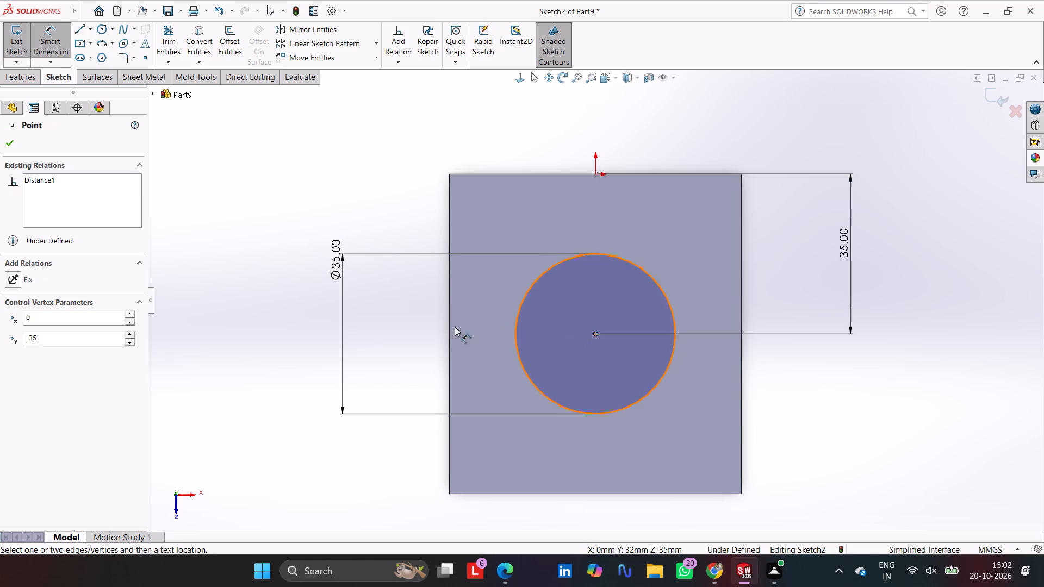
pyautogui.click(451, 329)
pyautogui.click(519, 141)
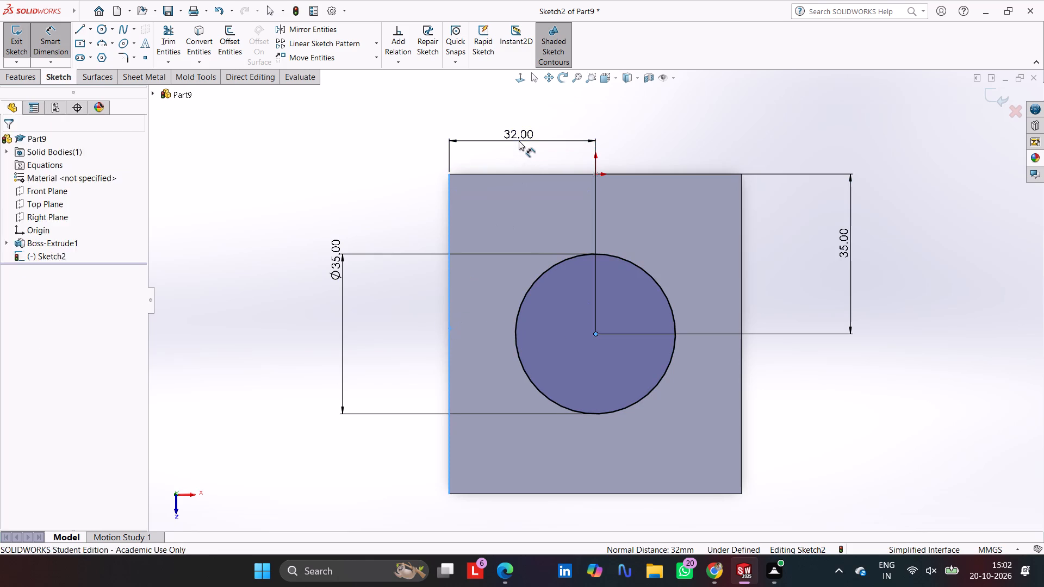
pyautogui.click(473, 126)
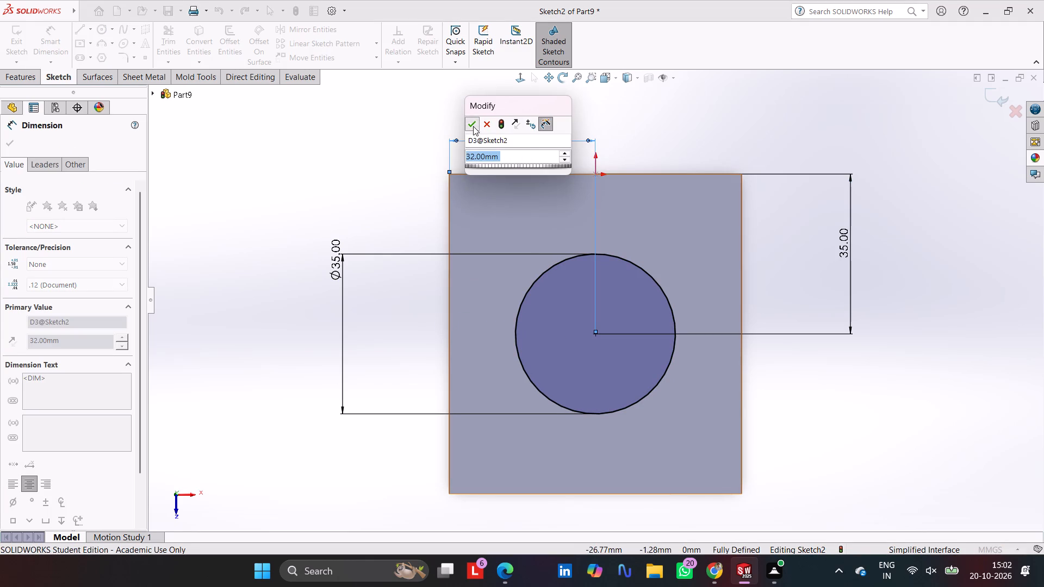
pyautogui.click(12, 140)
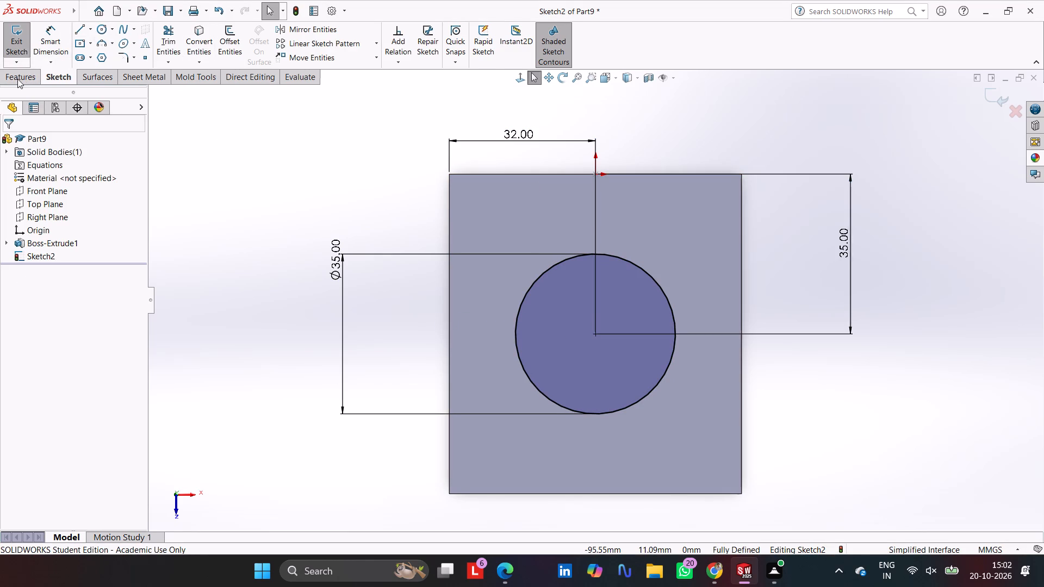
# Cut the 35 mm circle through the whole block with a Through All Extruded Cut.
pyautogui.click(17, 79)
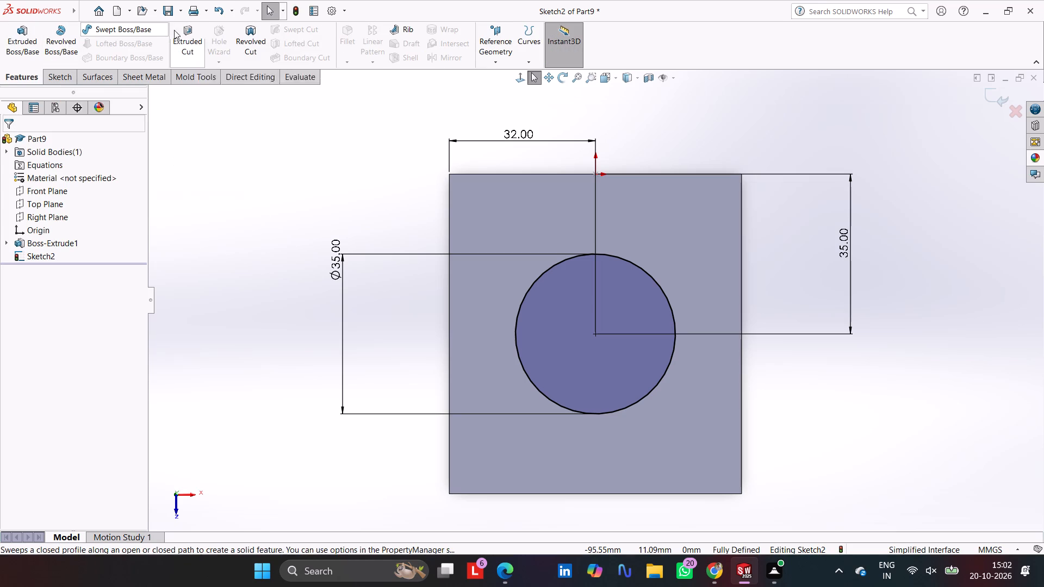
pyautogui.click(194, 40)
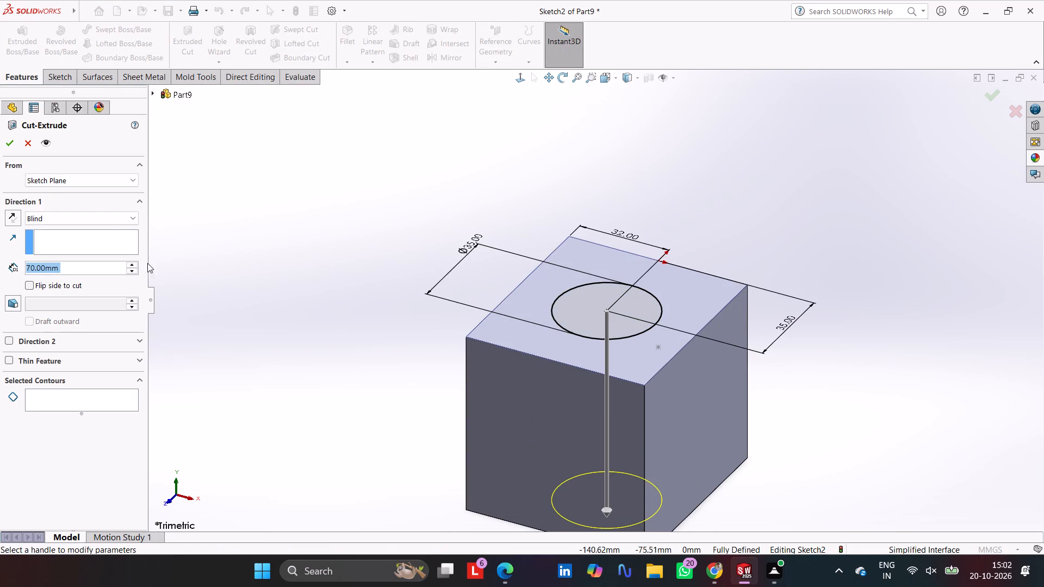
pyautogui.click(102, 216)
pyautogui.click(85, 236)
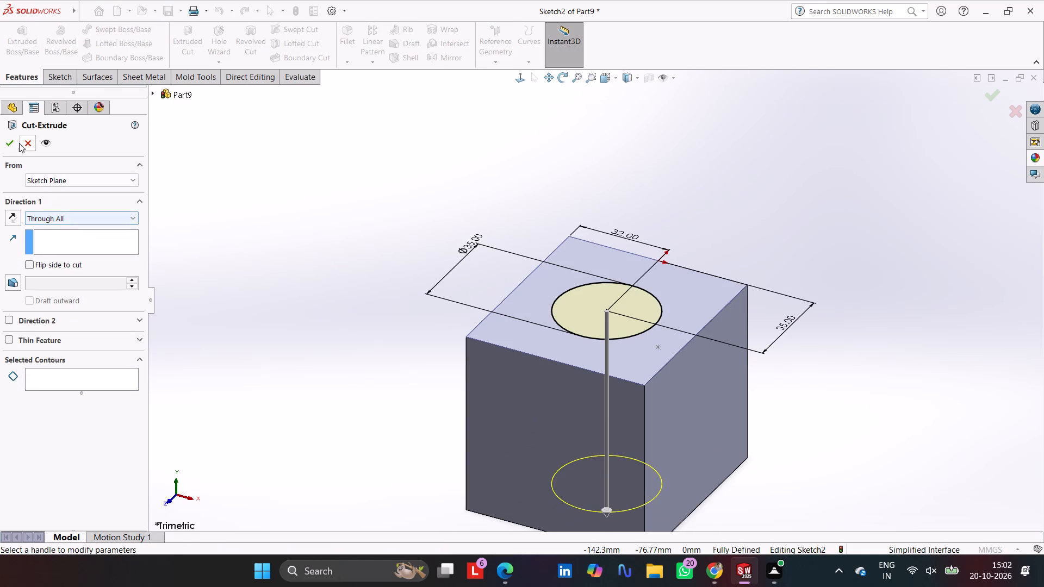
pyautogui.click(7, 145)
pyautogui.click(416, 185)
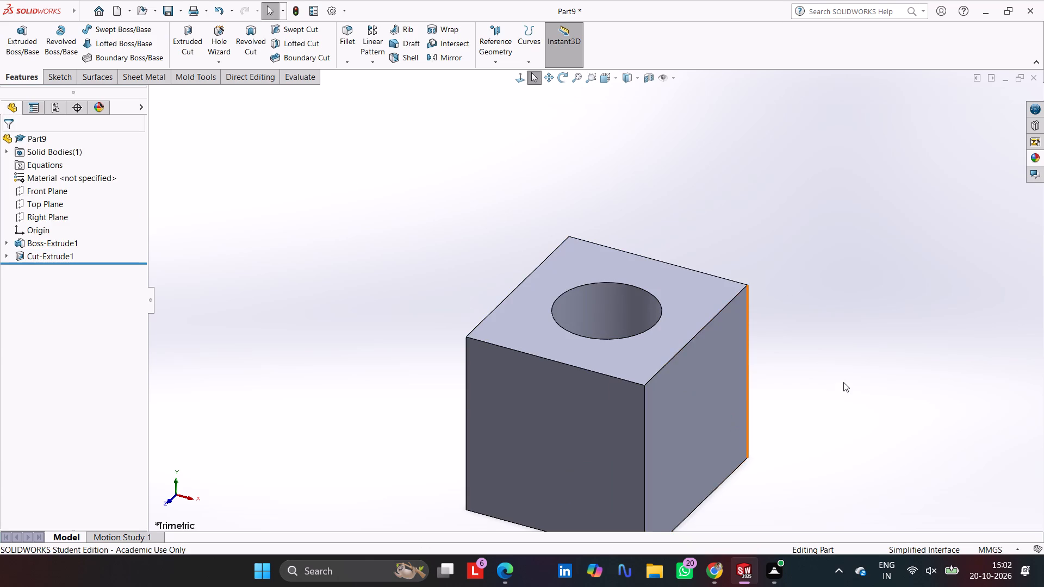
# Sketch a circle about 45 mm in diameter on the block's right side face, level with the origin.
pyautogui.click(706, 409)
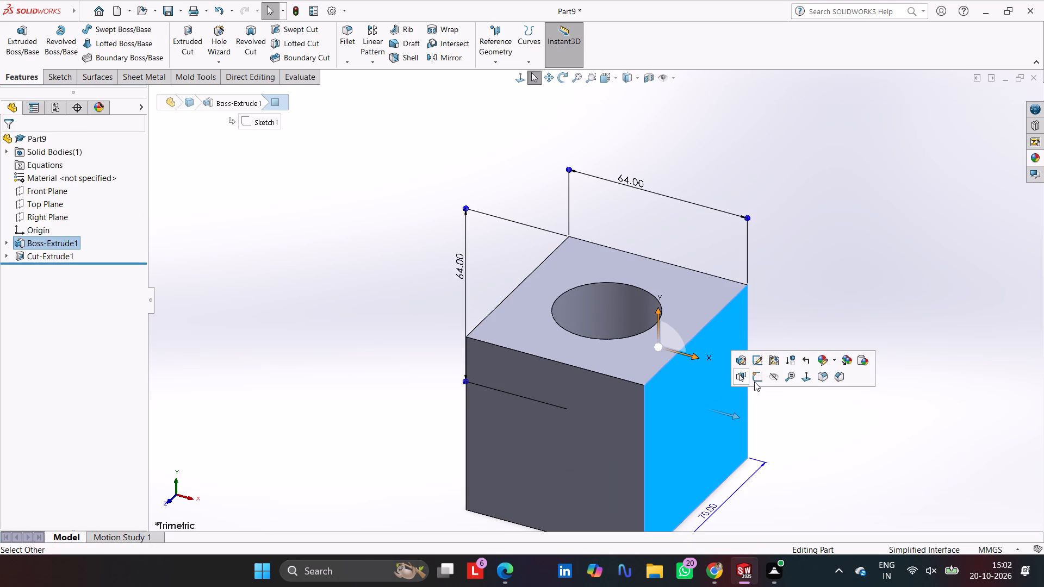
pyautogui.click(754, 382)
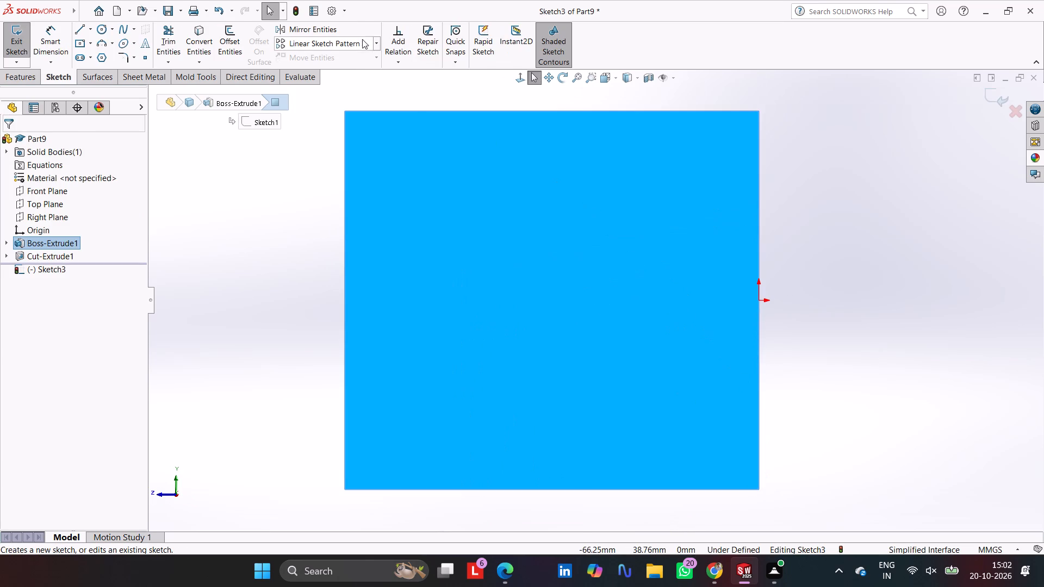
pyautogui.click(102, 28)
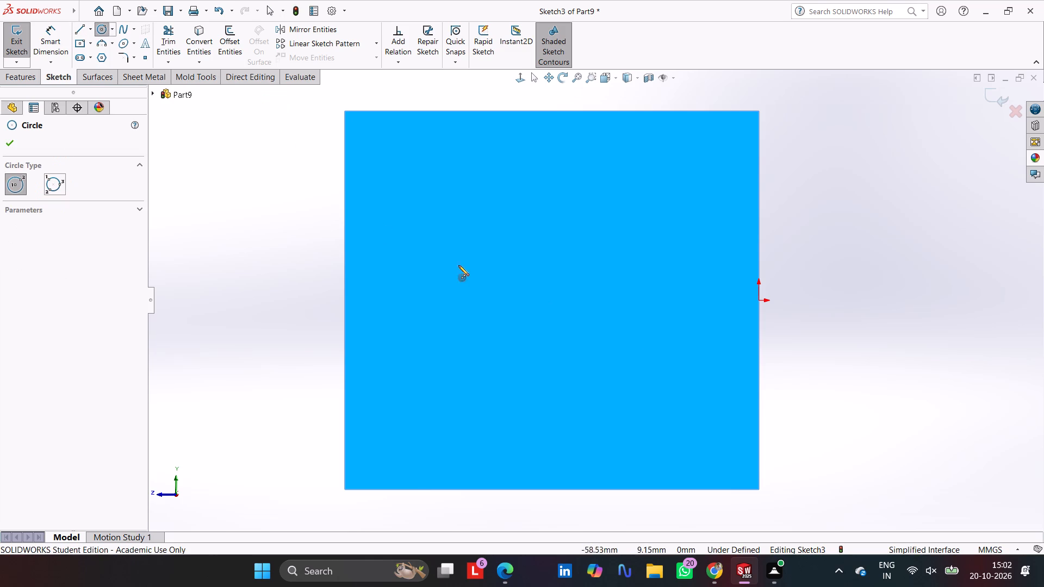
pyautogui.click(529, 301)
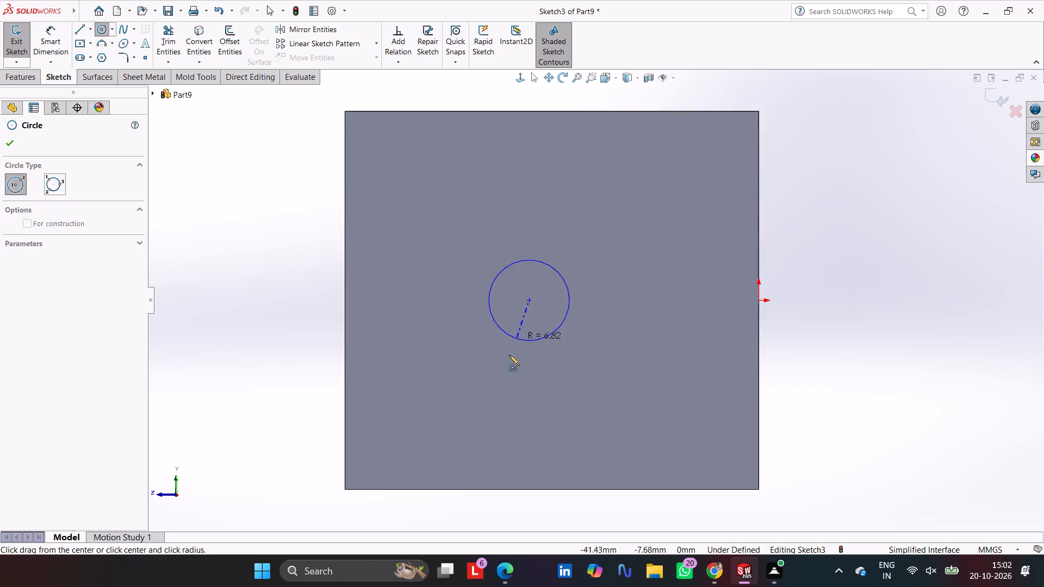
pyautogui.click(454, 411)
# Dimension the side-face circle's diameter to 35 mm.
pyautogui.click(50, 35)
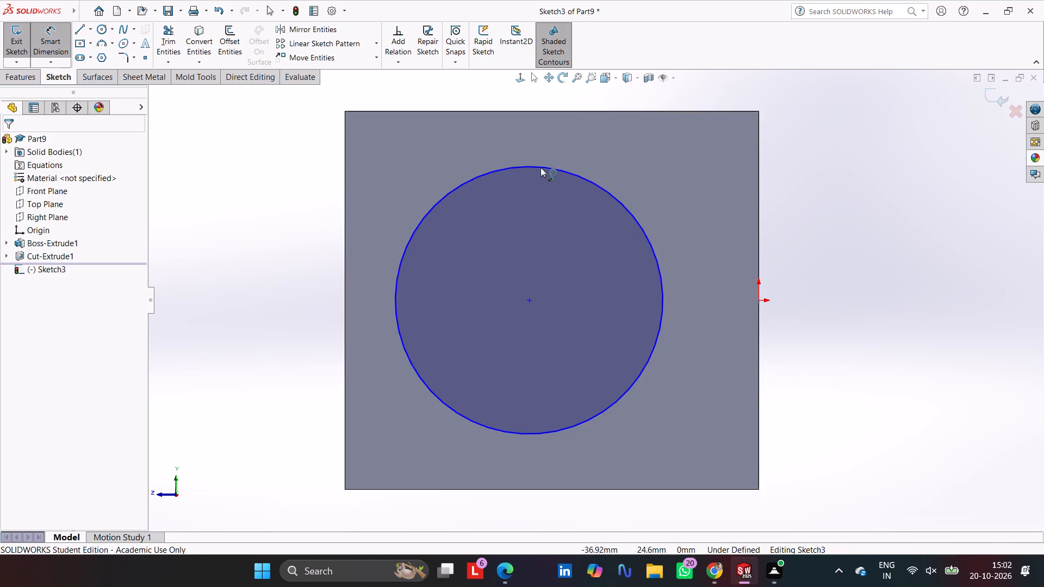
pyautogui.click(463, 185)
pyautogui.click(289, 192)
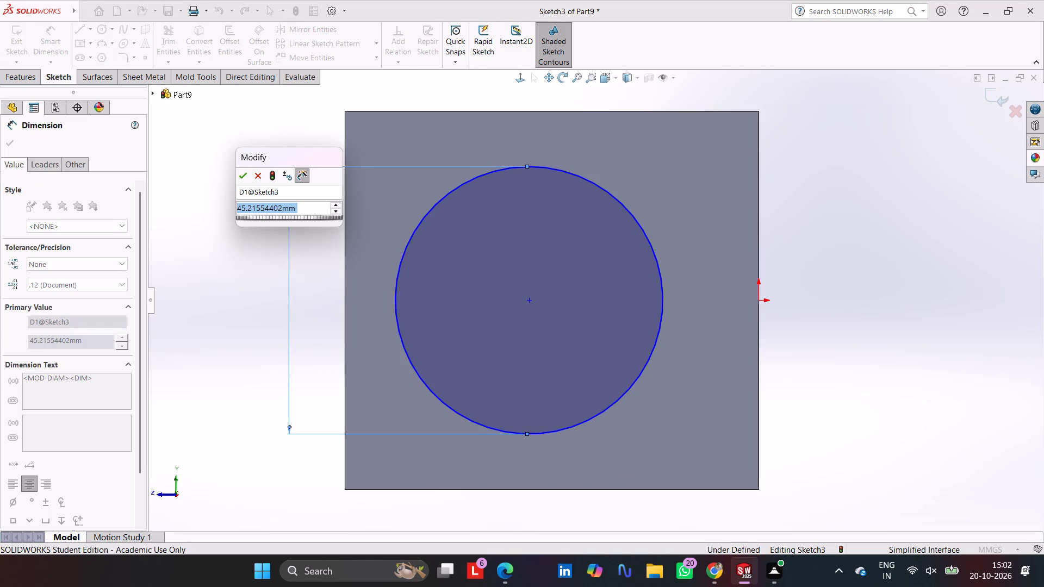
pyautogui.write('35')
pyautogui.press('Return')
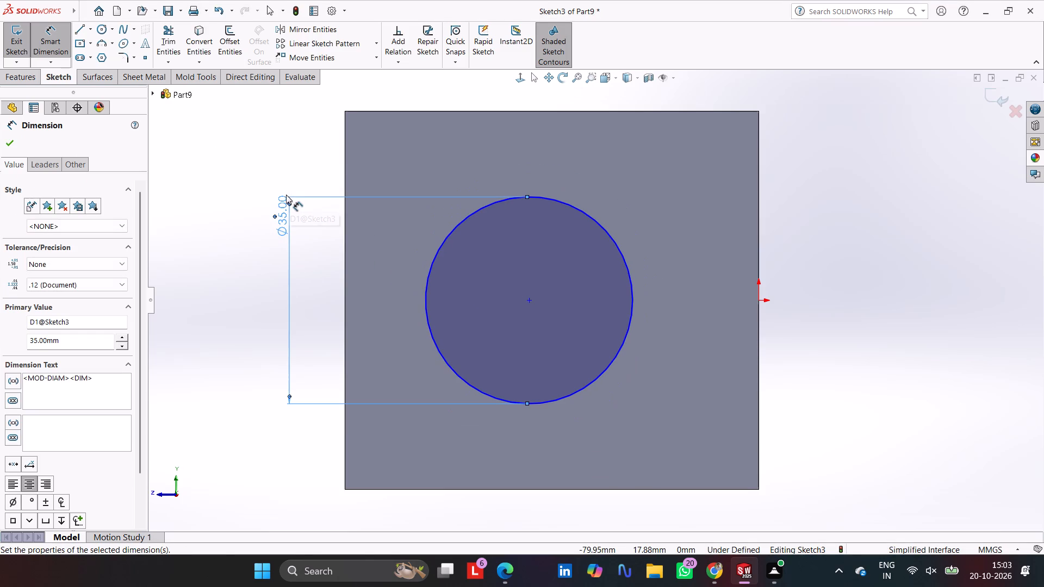
# Dimension the circle's centre 35 mm from the side face's vertical back edge and 32 mm from its bottom edge.
pyautogui.click(529, 301)
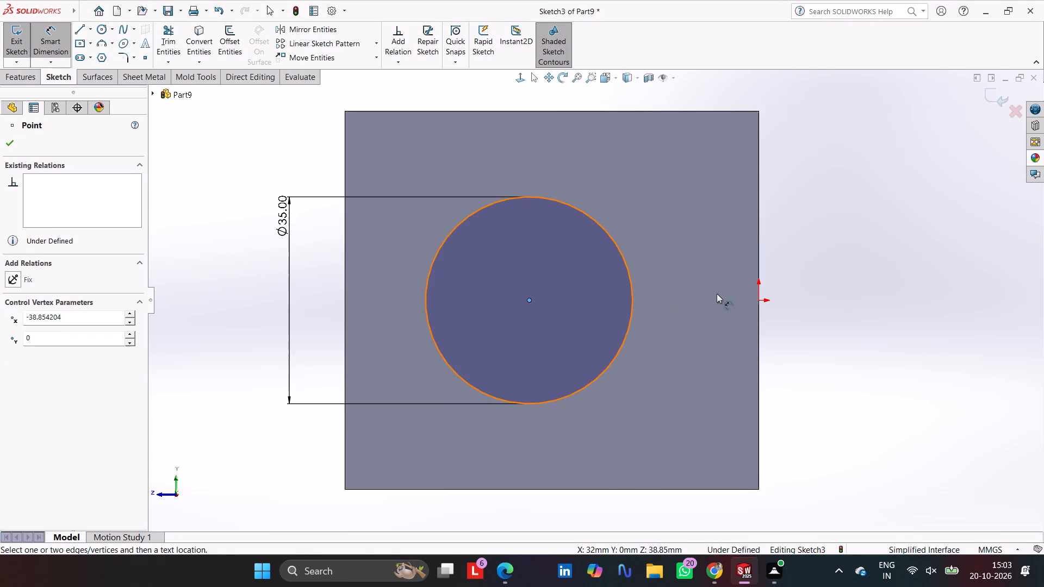
pyautogui.click(758, 318)
pyautogui.click(678, 412)
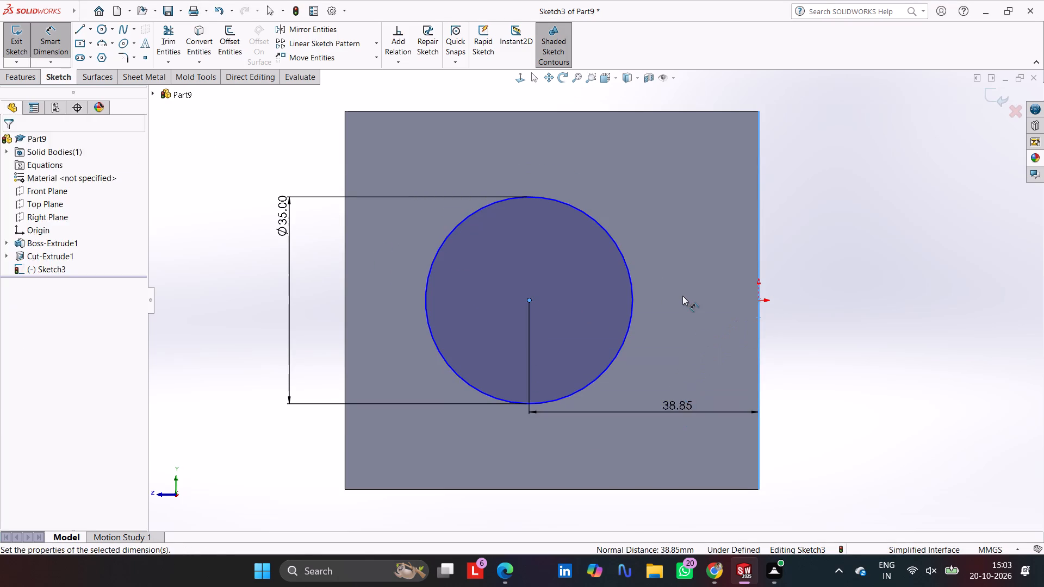
pyautogui.write('32')
pyautogui.press('Return')
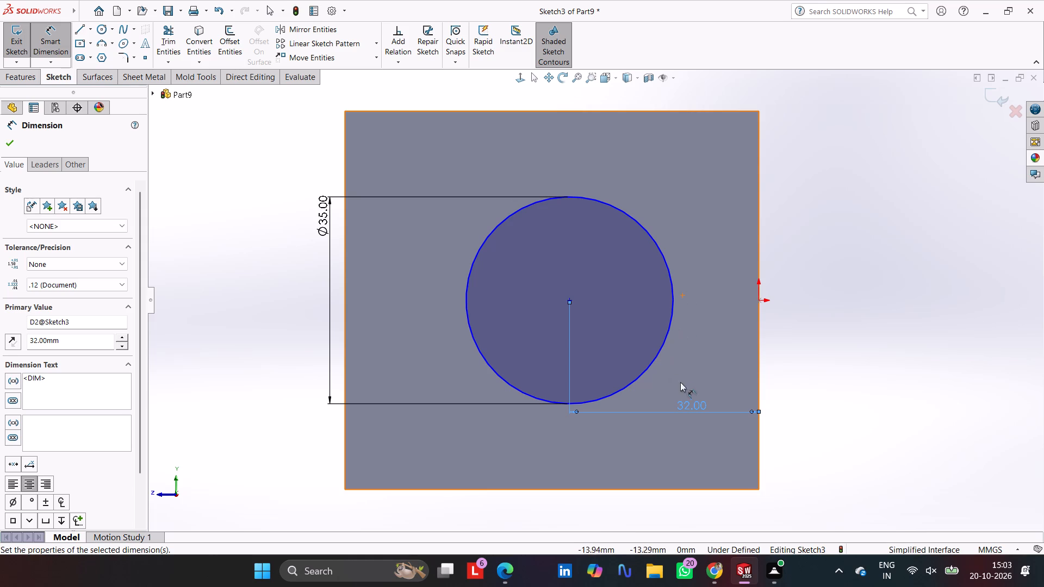
pyautogui.doubleClick(687, 408)
pyautogui.write('35')
pyautogui.press('Return')
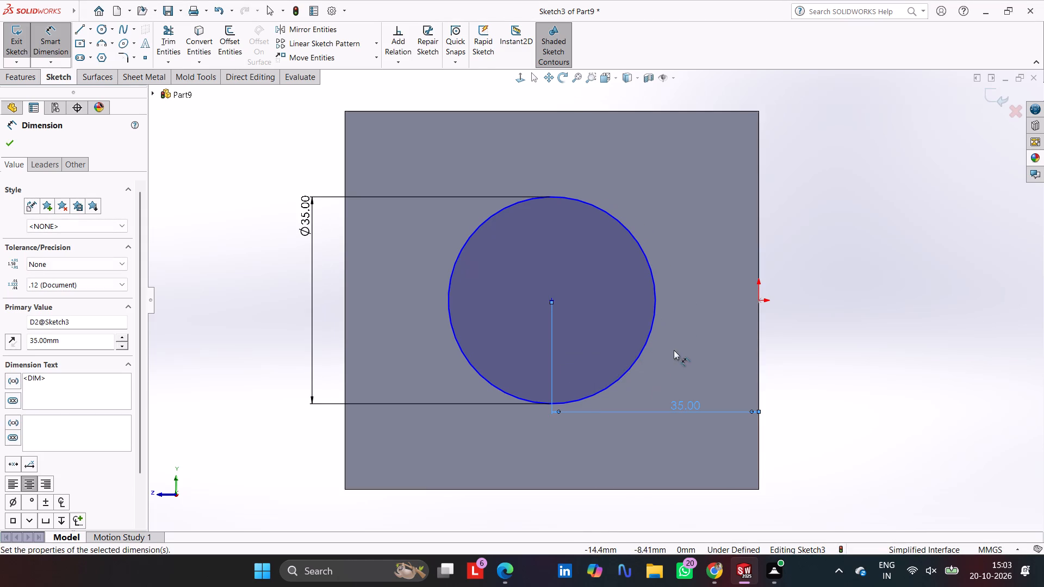
pyautogui.click(552, 299)
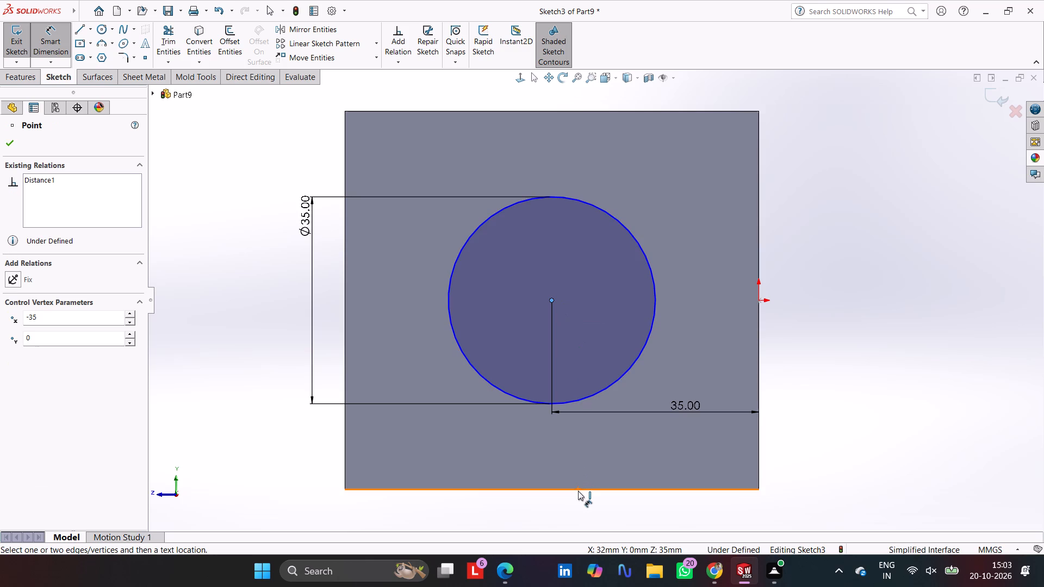
pyautogui.click(578, 491)
pyautogui.click(626, 427)
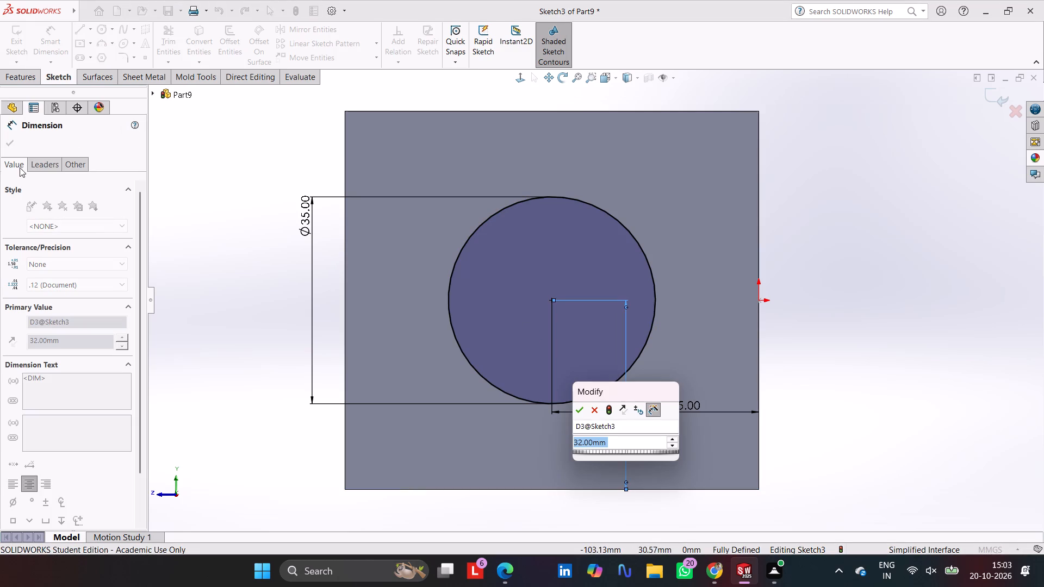
pyautogui.click(575, 410)
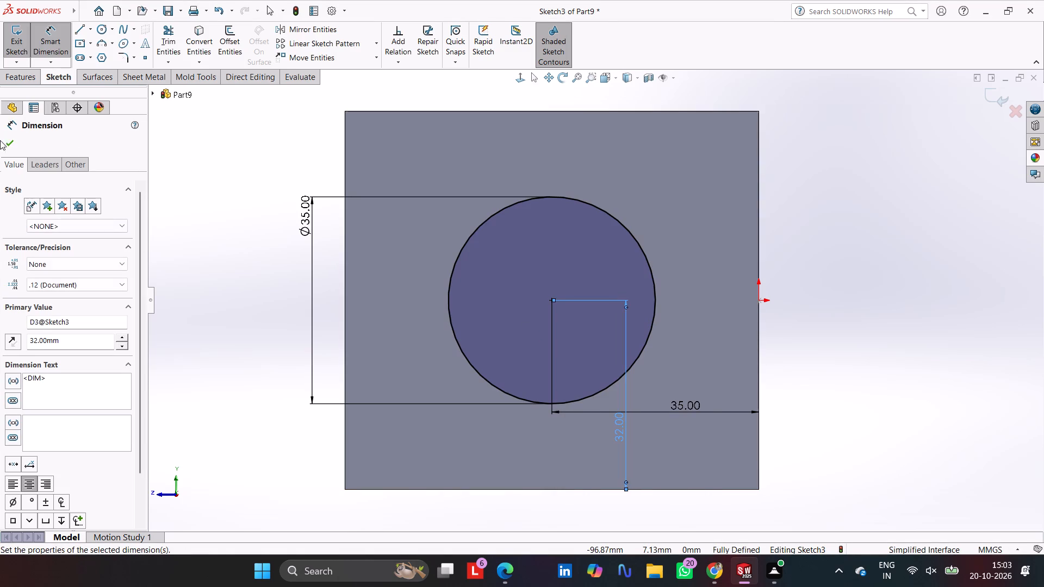
# Cut the side face's 35 mm circle through the whole block with a Through All Extruded Cut.
pyautogui.click(18, 76)
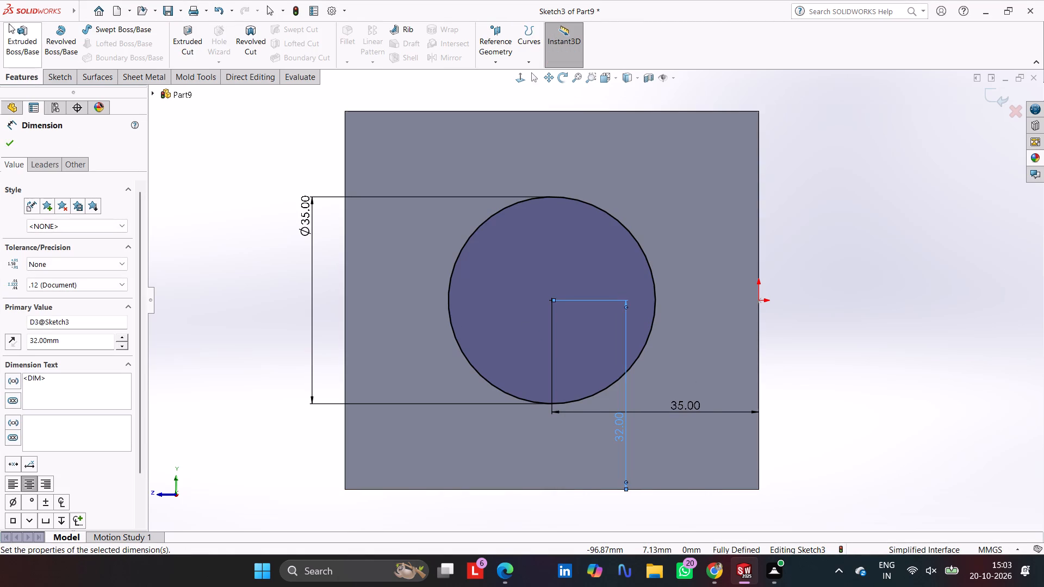
pyautogui.click(190, 37)
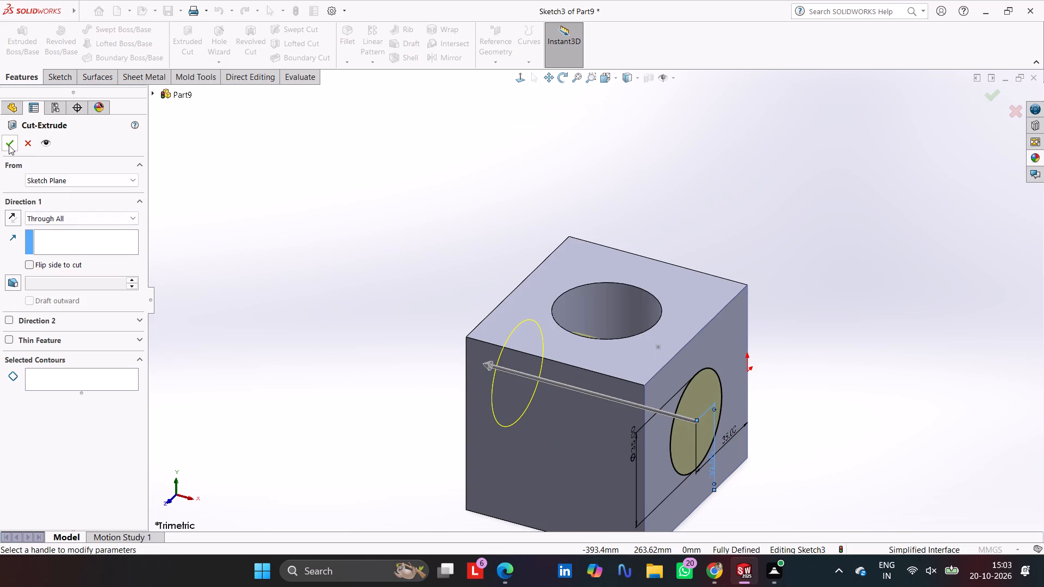
pyautogui.click(9, 145)
pyautogui.click(523, 254)
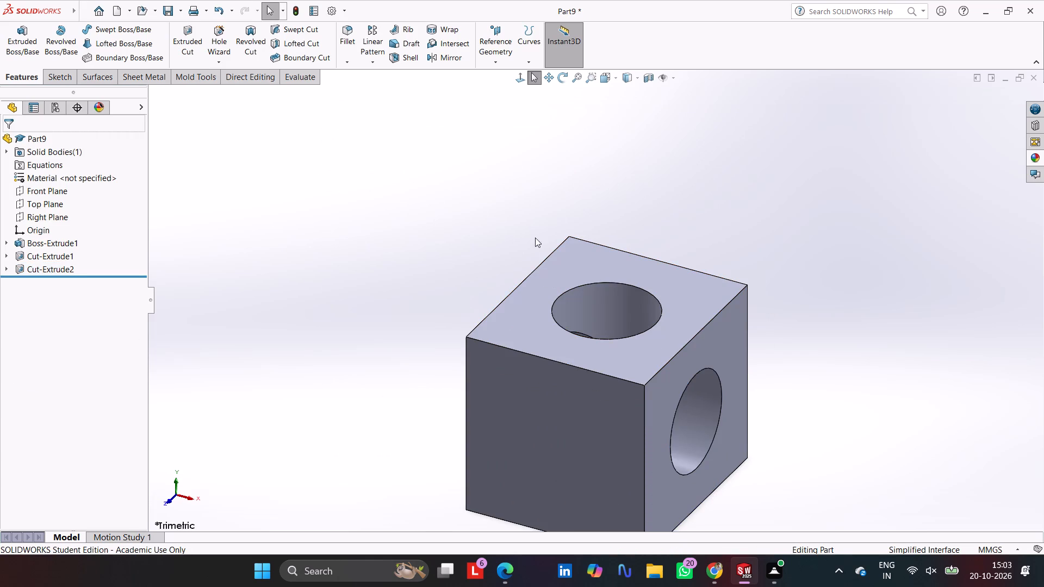
pyautogui.moveTo(583, 198); pyautogui.dragTo(549, 341, button='middle')
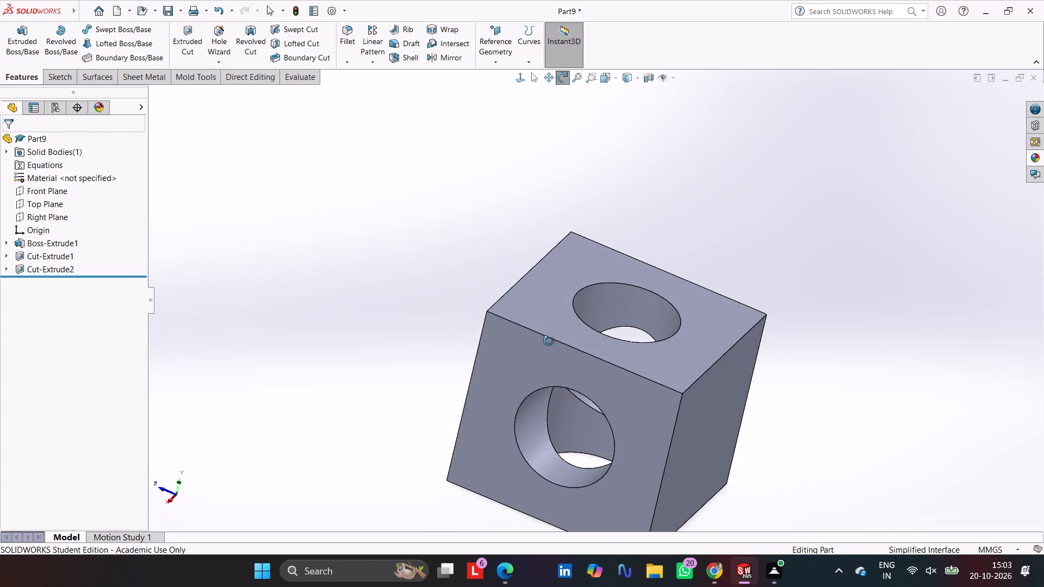
pyautogui.moveTo(549, 341); pyautogui.dragTo(521, 303, button='middle')
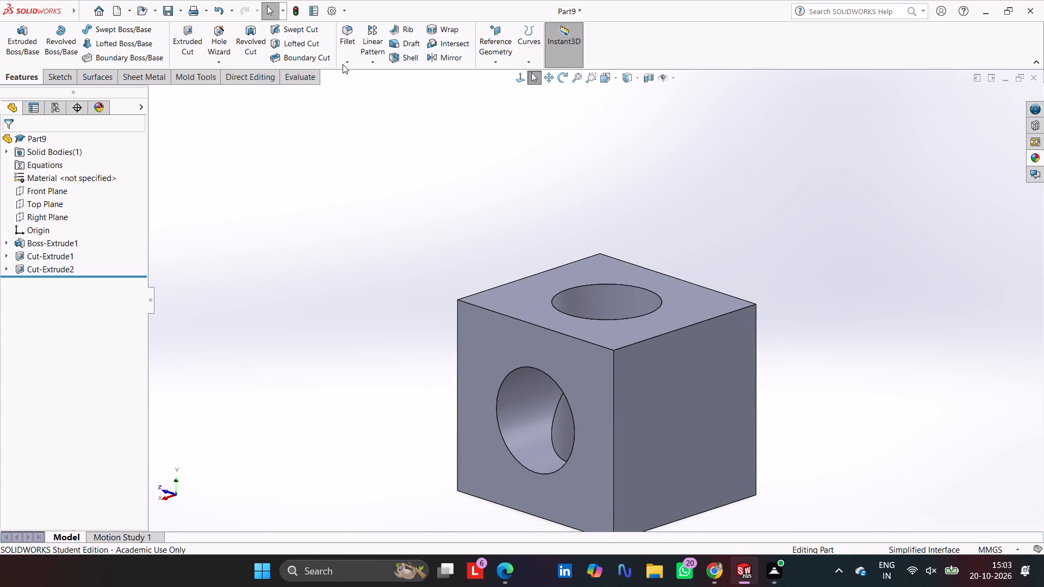
# Chamfer eleven of the block's twelve straight outer edges with a 5 mm distance at 45 degrees.
pyautogui.click(343, 64)
pyautogui.click(347, 63)
pyautogui.click(376, 84)
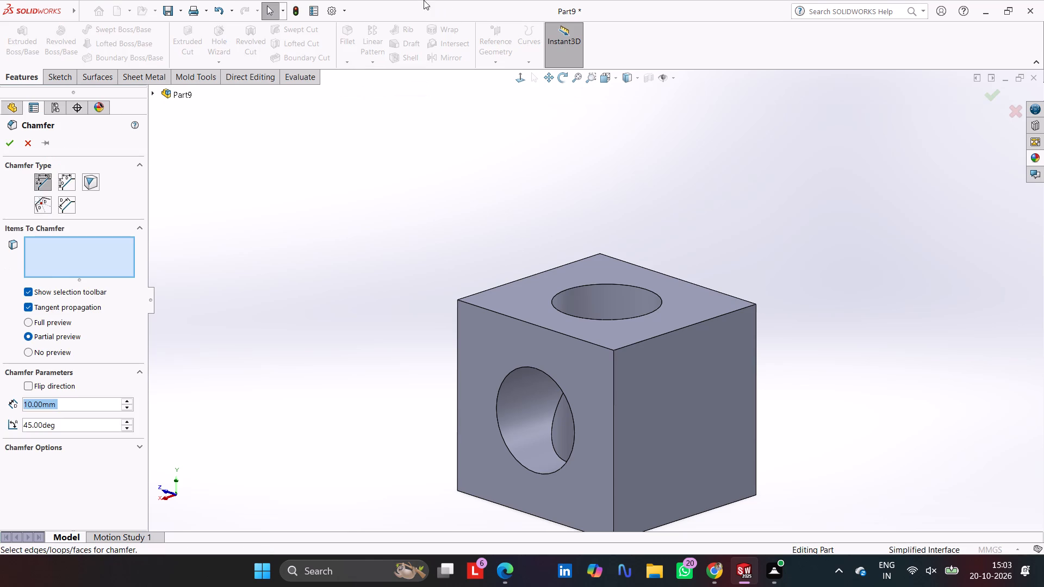
pyautogui.press('5')
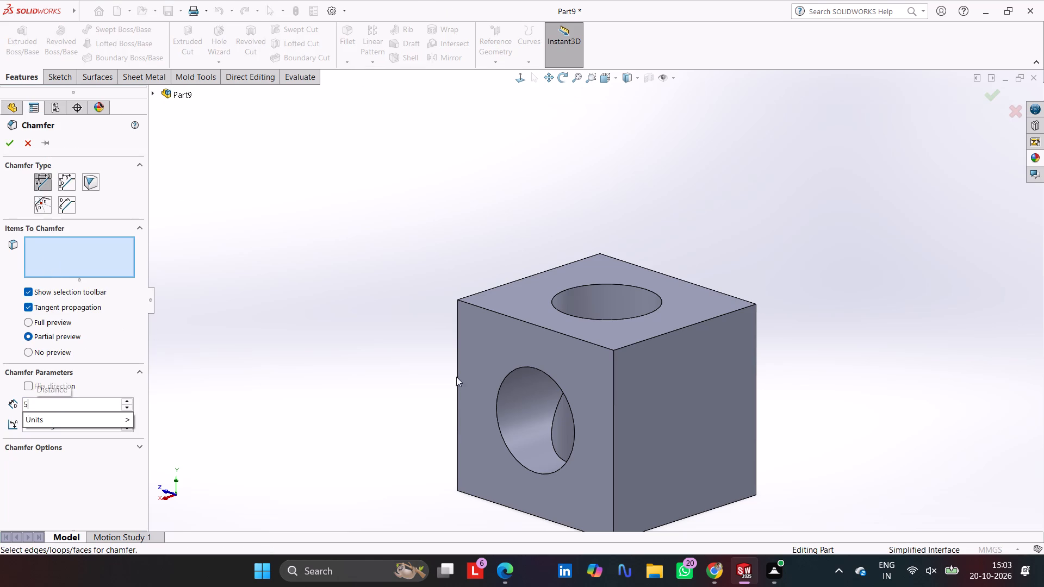
pyautogui.click(492, 310)
pyautogui.click(652, 338)
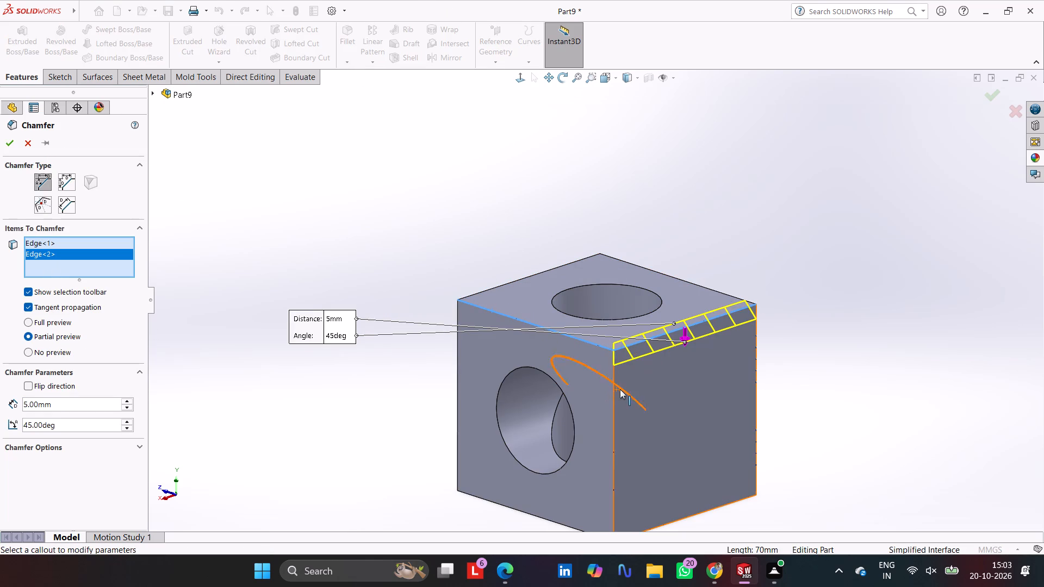
pyautogui.click(613, 388)
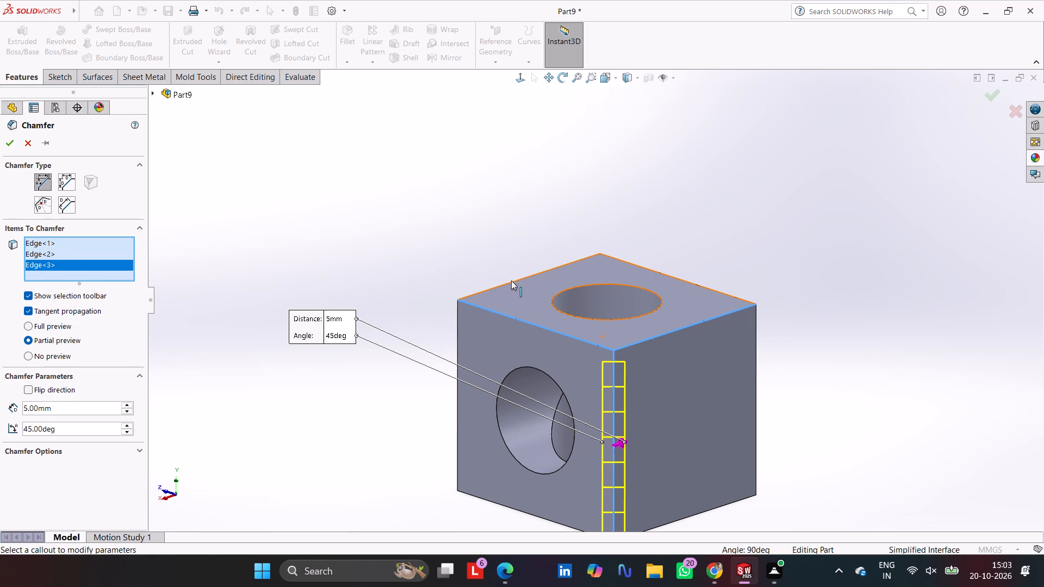
pyautogui.click(511, 280)
pyautogui.click(650, 271)
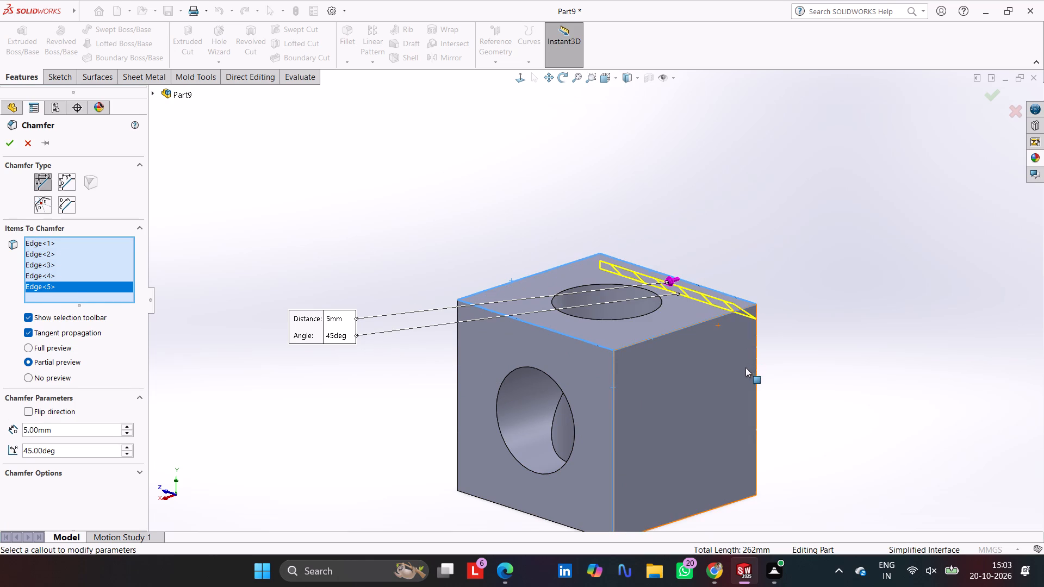
pyautogui.click(756, 370)
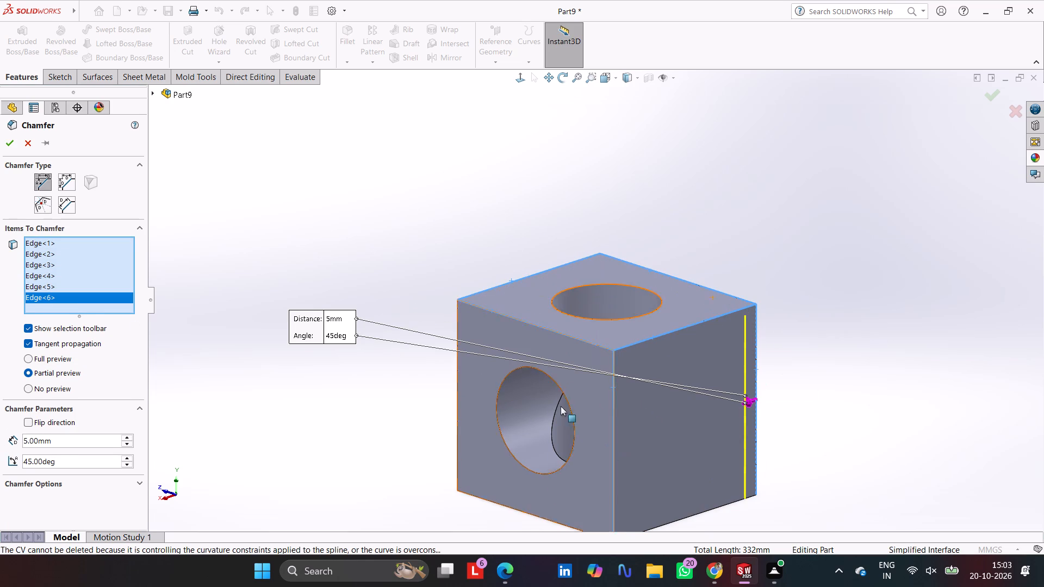
pyautogui.click(457, 403)
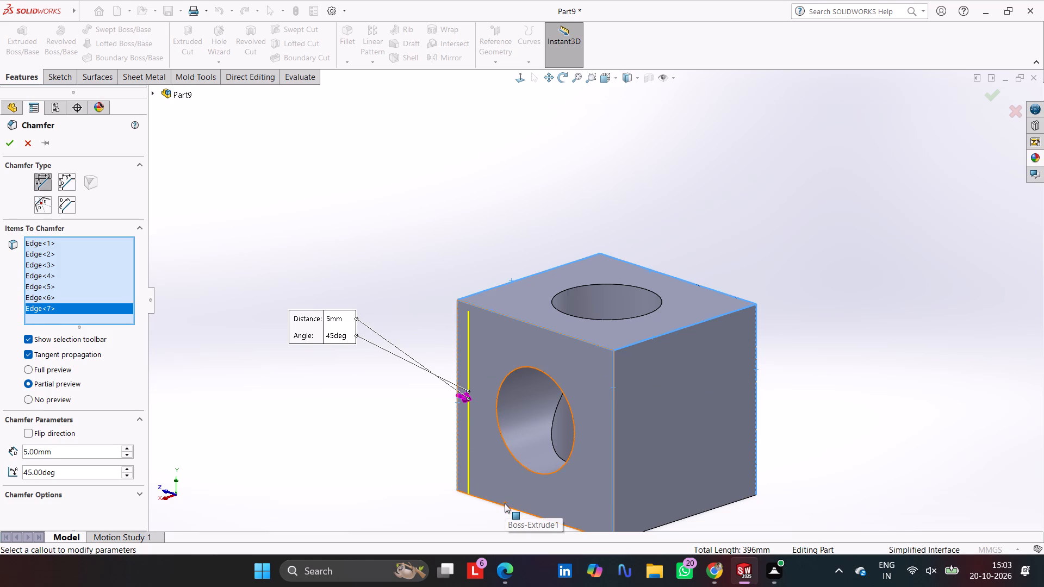
pyautogui.click(506, 506)
pyautogui.moveTo(739, 214); pyautogui.dragTo(637, 273, button='middle')
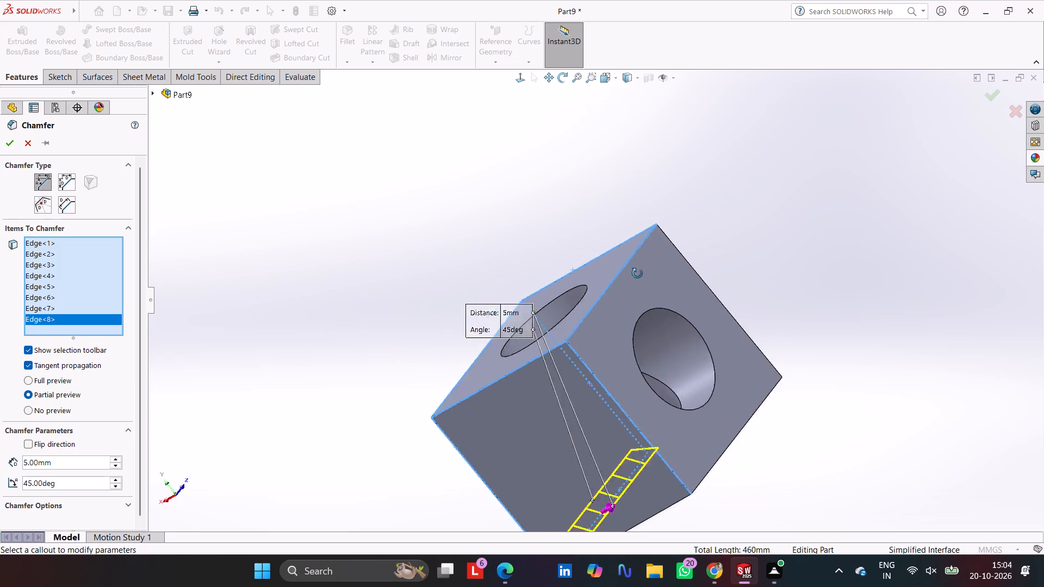
pyautogui.moveTo(637, 273); pyautogui.dragTo(502, 188, button='middle')
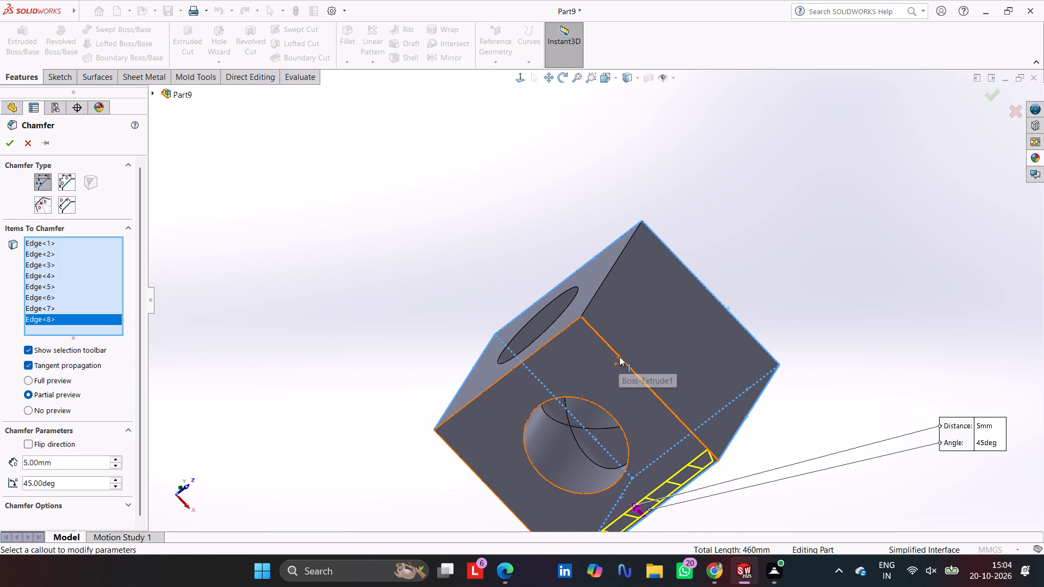
pyautogui.click(619, 357)
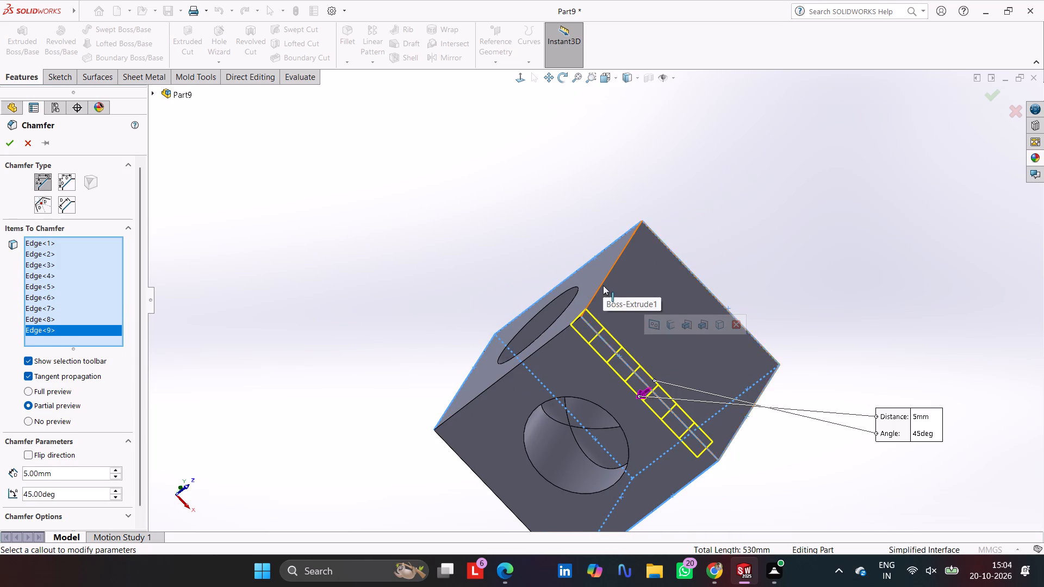
pyautogui.click(602, 285)
pyautogui.click(563, 331)
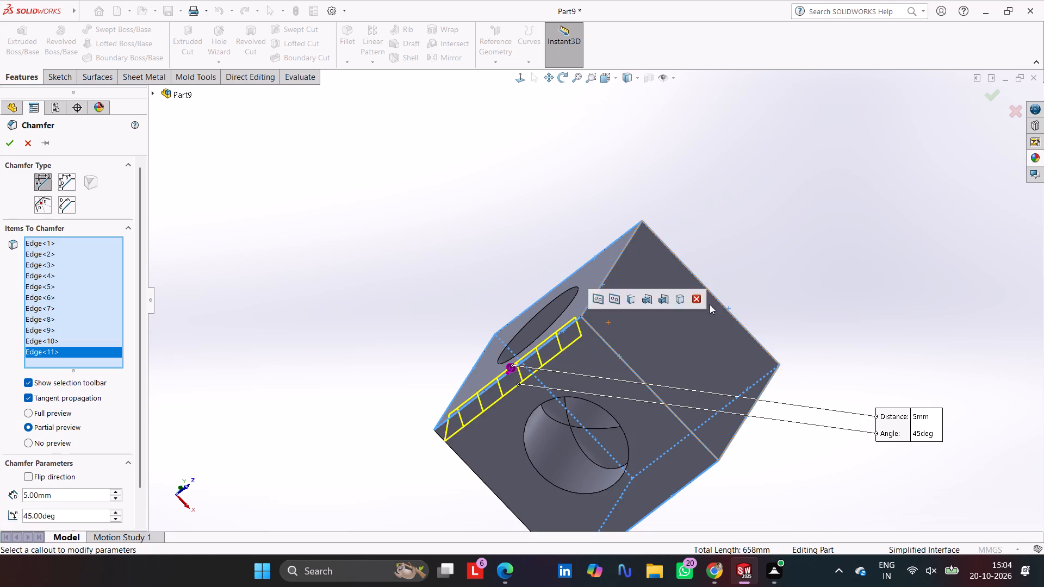
pyautogui.moveTo(863, 279); pyautogui.dragTo(796, 234, button='middle')
pyautogui.press('Return')
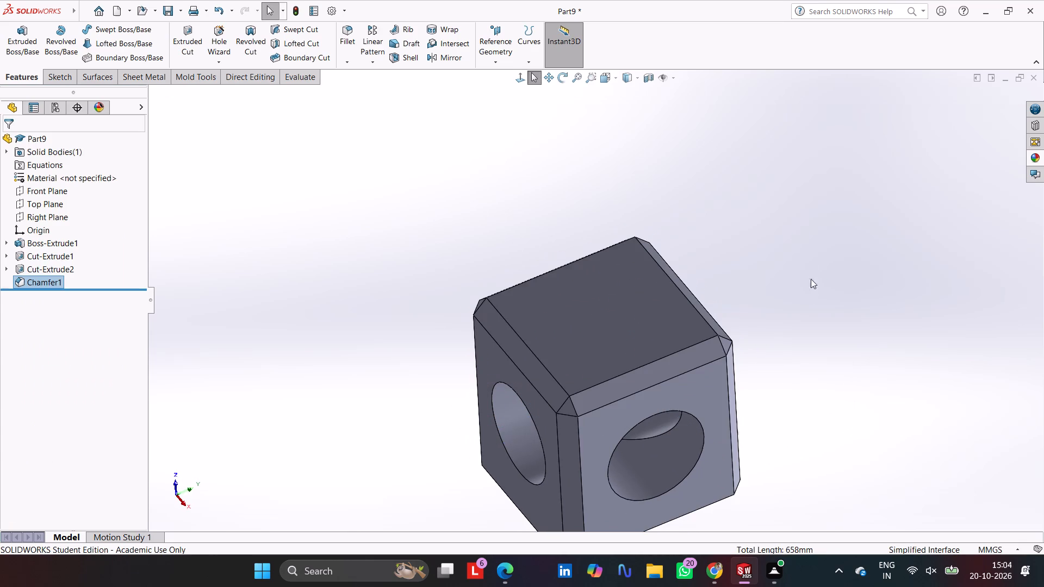
# Inspect the chamfered block from several sides and finish in the isometric view.
pyautogui.moveTo(815, 304); pyautogui.dragTo(302, 415, button='middle')
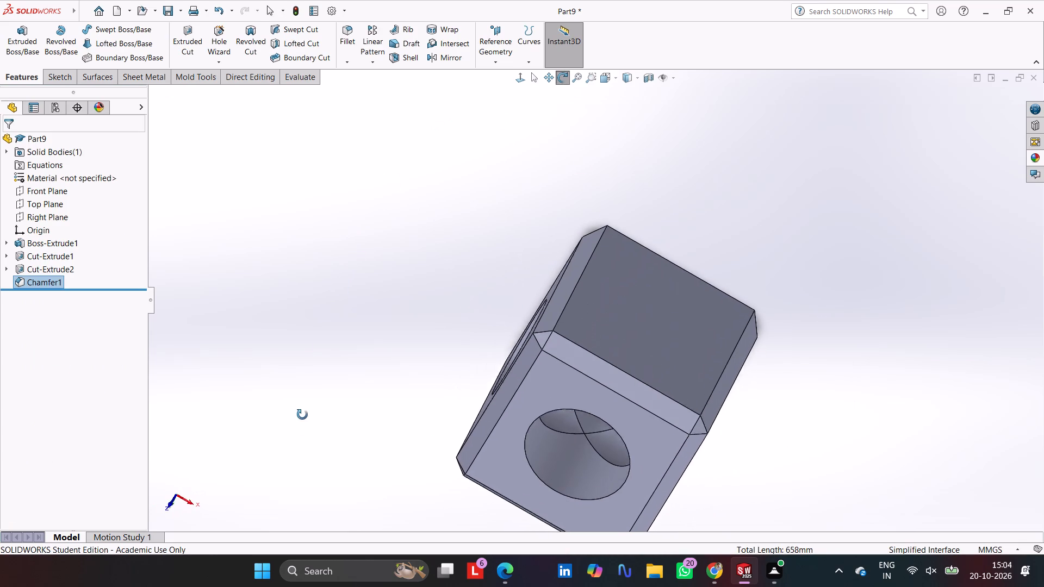
pyautogui.moveTo(302, 415); pyautogui.dragTo(302, 430, button='middle')
pyautogui.hotkey('ctrl', '7')
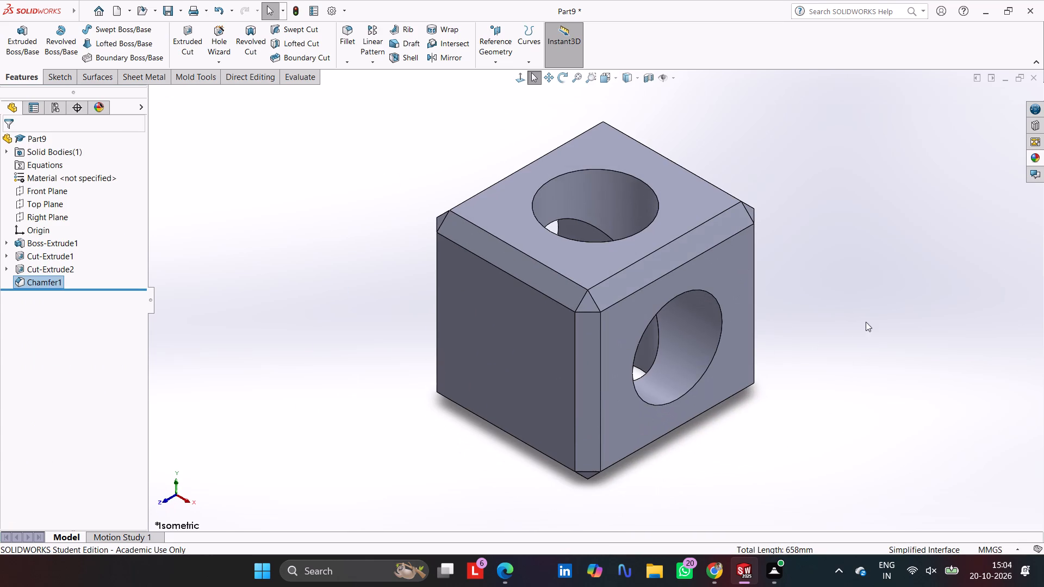
pyautogui.click(828, 316)
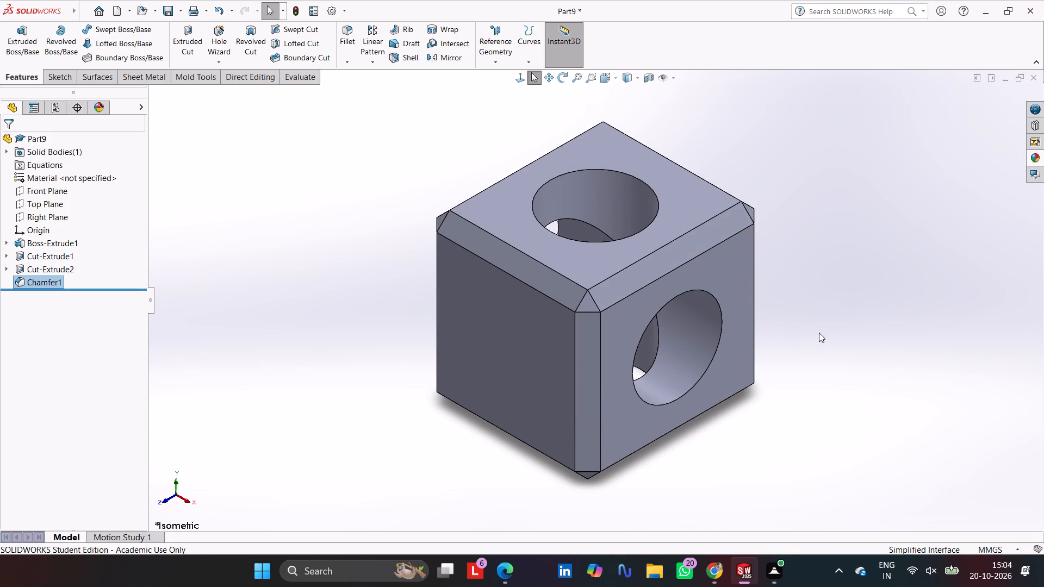
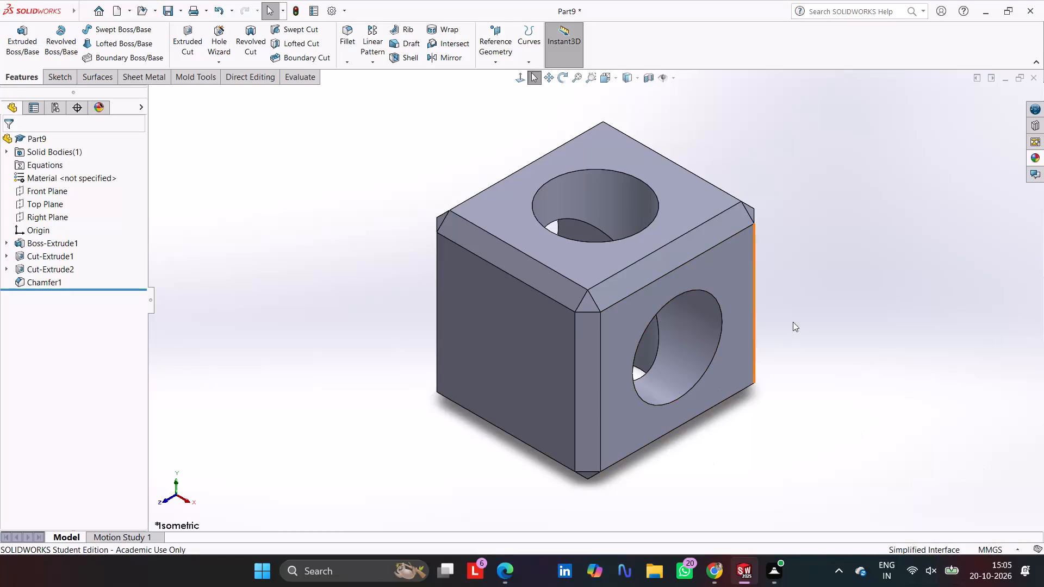
# Apply the solid green appearance to the whole body of the block and finish in the isometric view.
pyautogui.click(833, 312)
pyautogui.click(1039, 156)
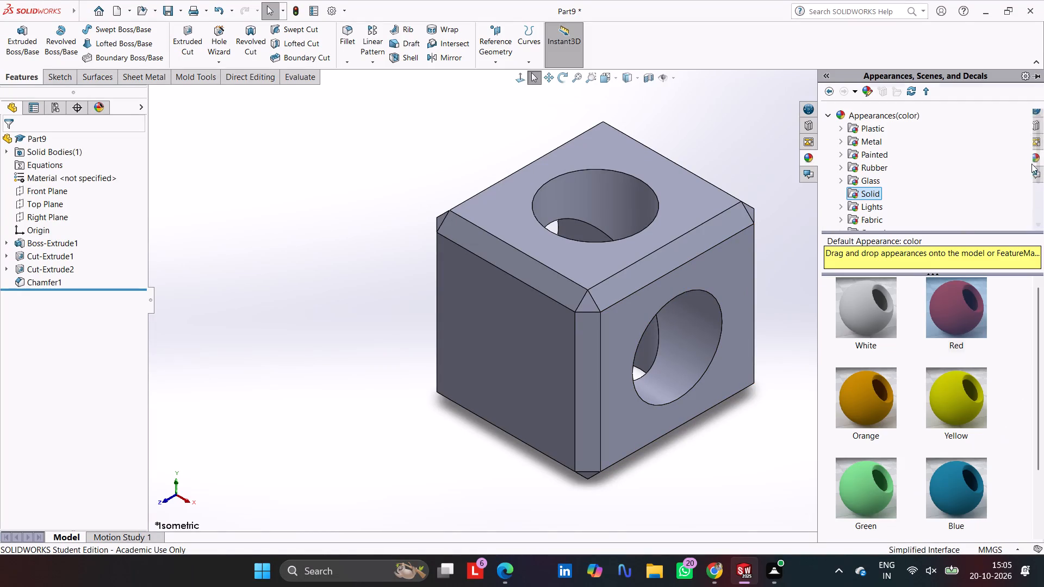
pyautogui.moveTo(865, 497); pyautogui.dragTo(622, 319)
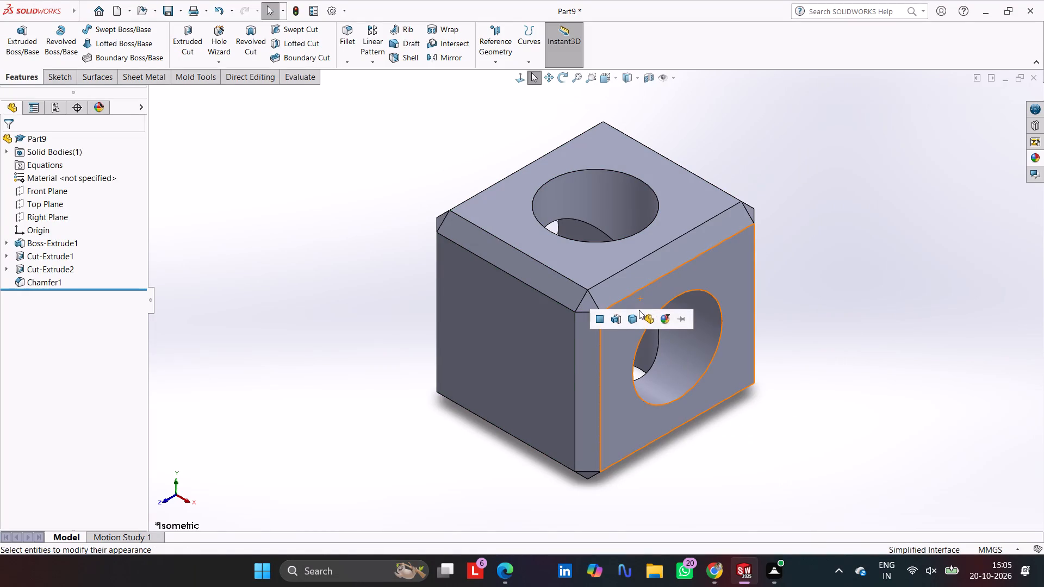
pyautogui.click(634, 321)
pyautogui.click(873, 118)
pyautogui.moveTo(847, 157); pyautogui.dragTo(840, 179, button='middle')
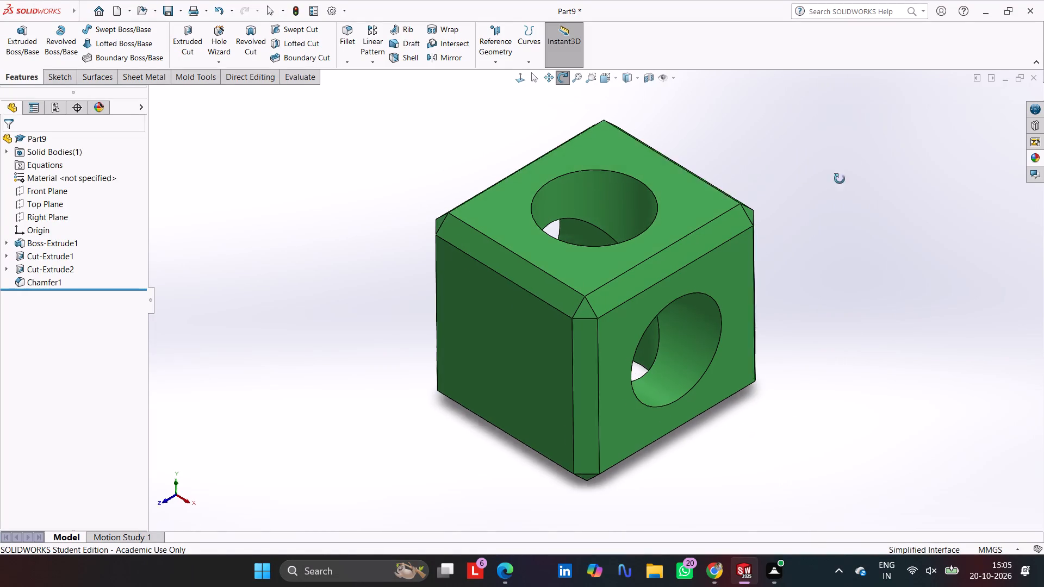
pyautogui.moveTo(840, 179); pyautogui.dragTo(790, 269, button='middle')
pyautogui.hotkey('ctrl', '7')
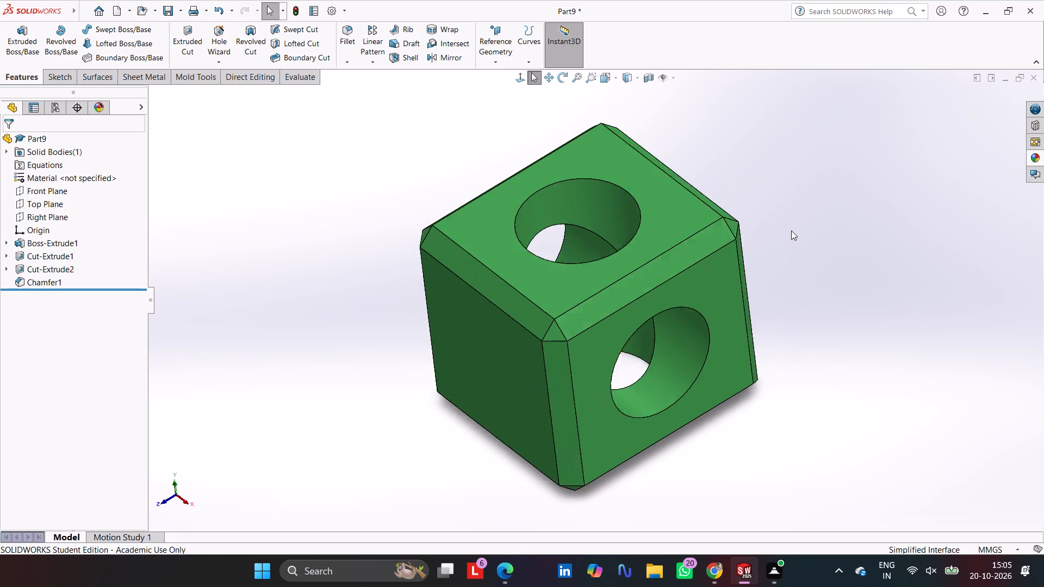
# Save the part under the name 3 in the Universal Joint project folder.
pyautogui.hotkey('ctrl', 's')
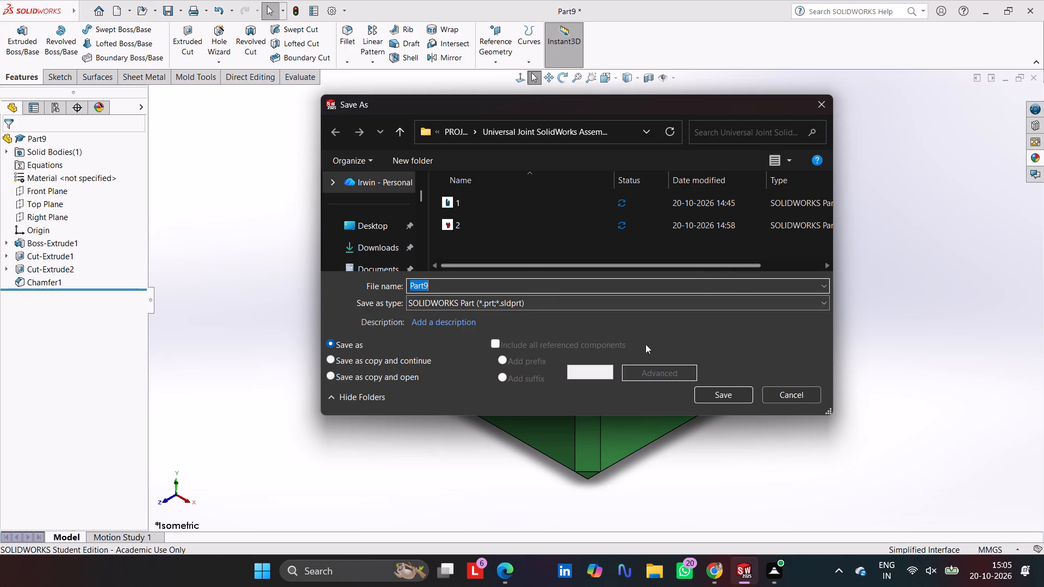
pyautogui.press('3')
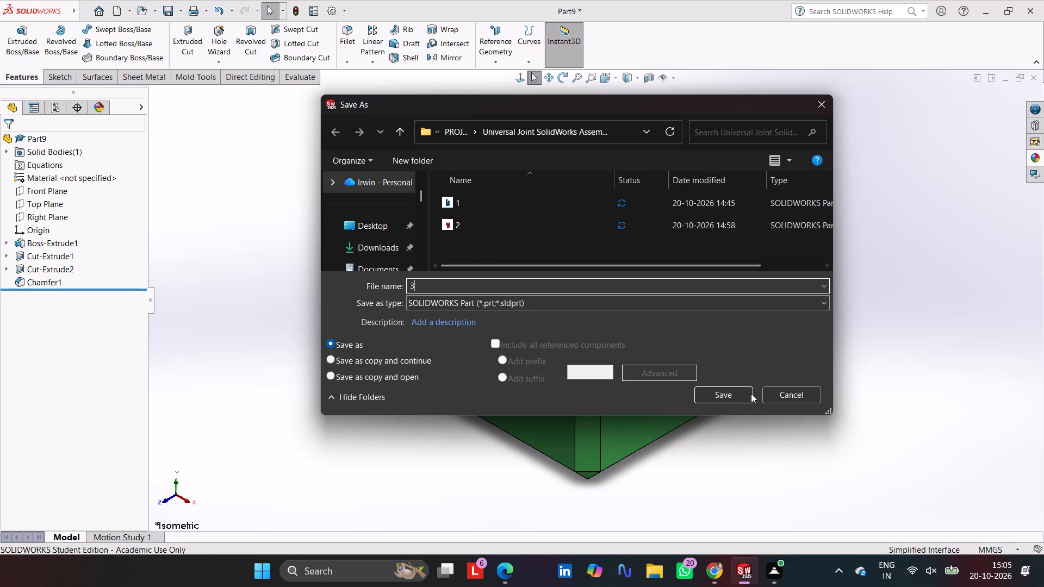
pyautogui.click(738, 395)
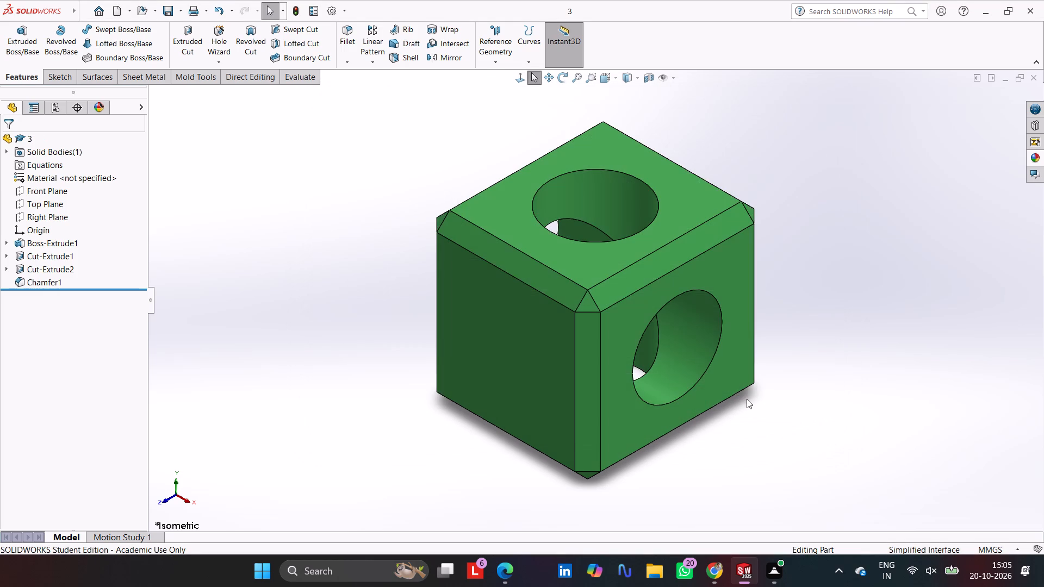
pyautogui.hotkey('ctrl', 'o')
pyautogui.press('Escape')
# Print the current screen image to a PDF named 3 on A4 paper in landscape orientation.
pyautogui.hotkey('ctrl', 'p')
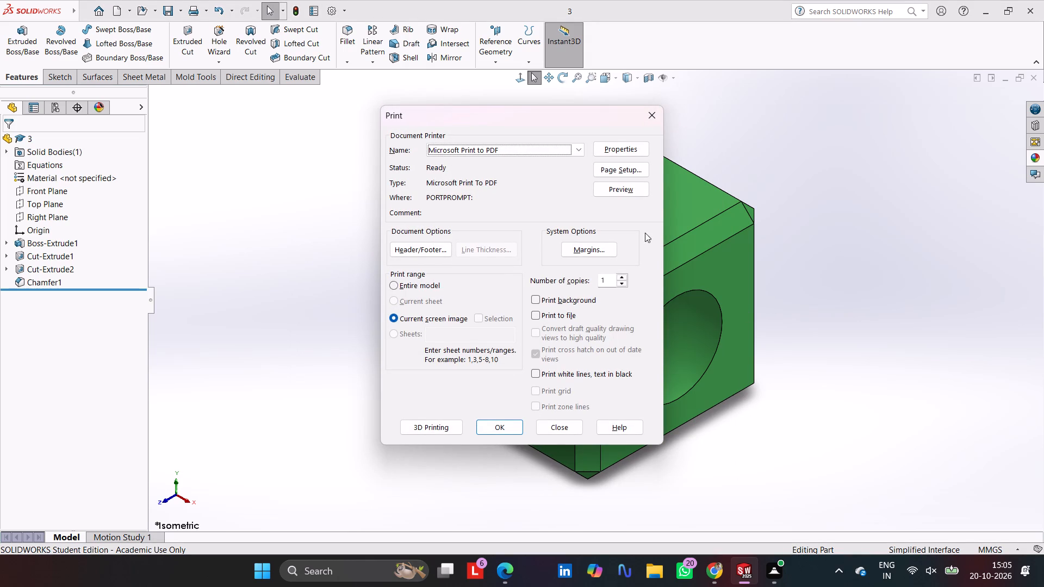
pyautogui.click(639, 176)
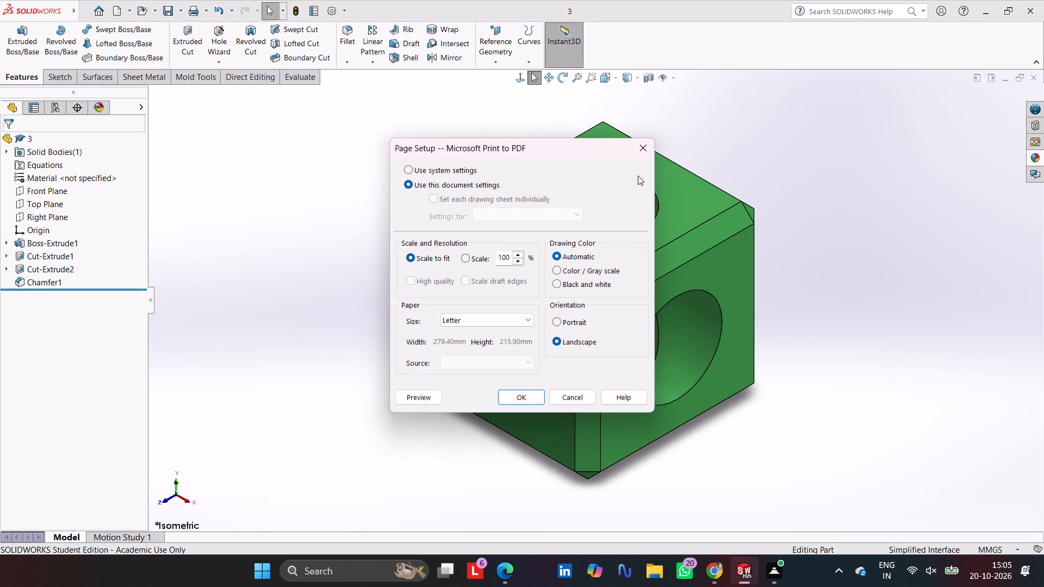
pyautogui.click(487, 316)
pyautogui.scroll(14, 458, 184)
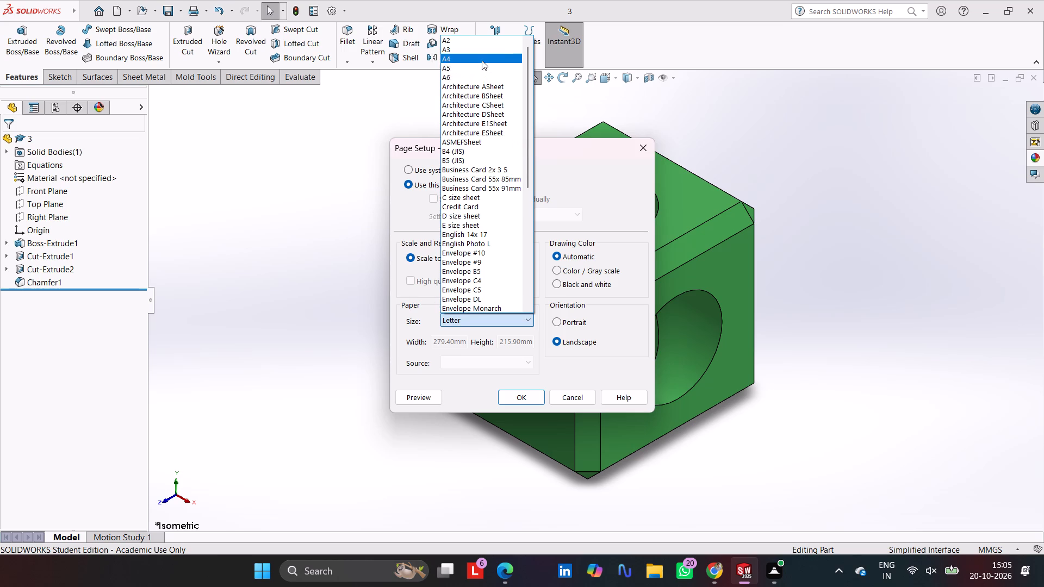
pyautogui.click(482, 60)
pyautogui.click(524, 392)
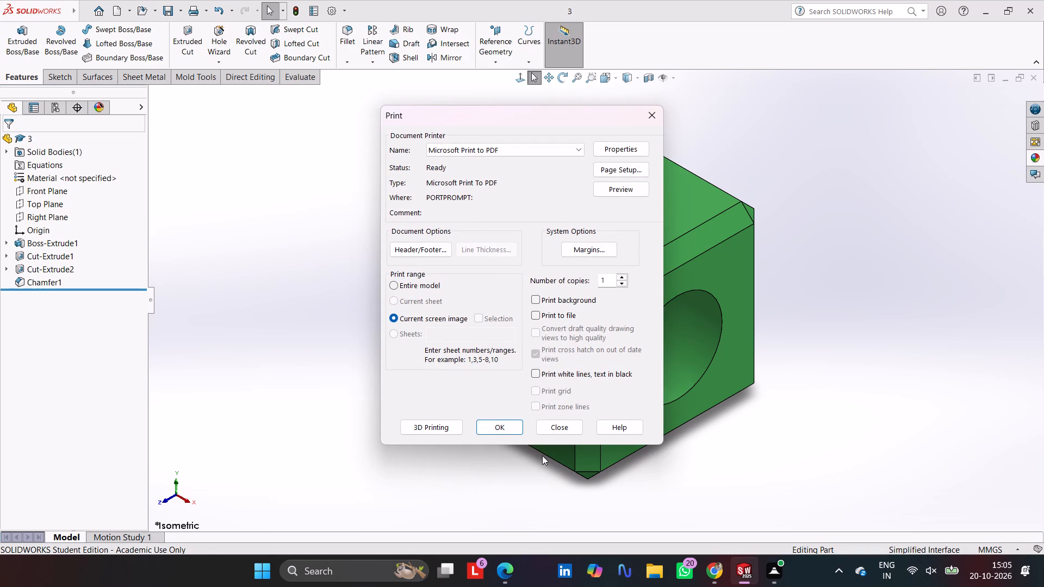
pyautogui.click(511, 429)
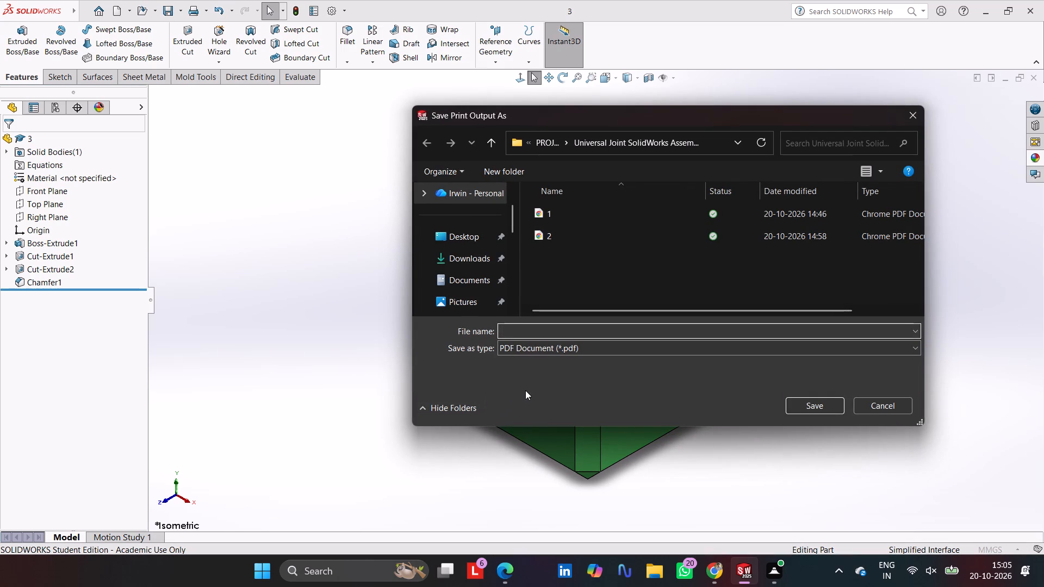
pyautogui.press('3')
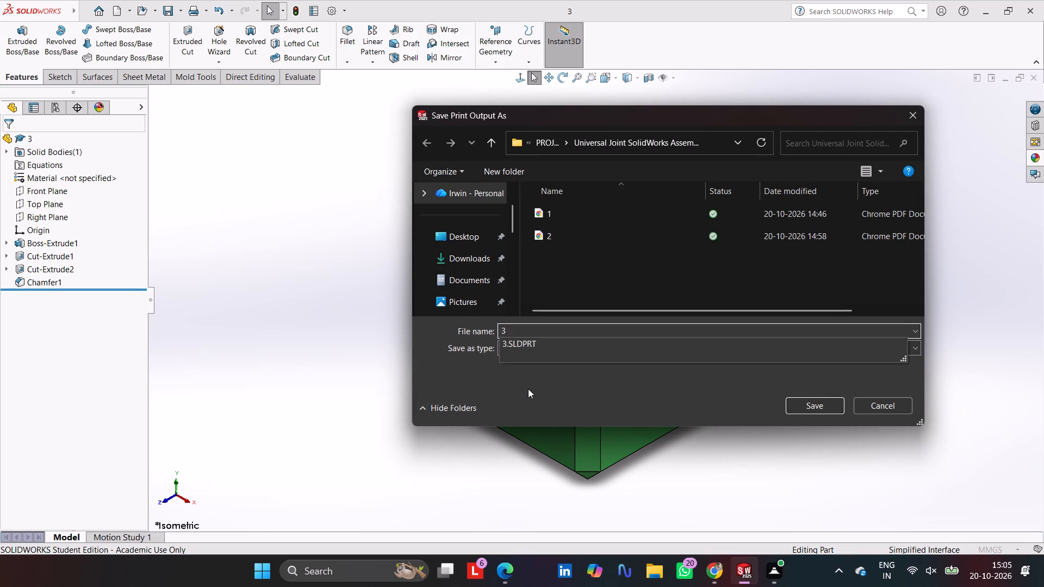
pyautogui.press('Return')
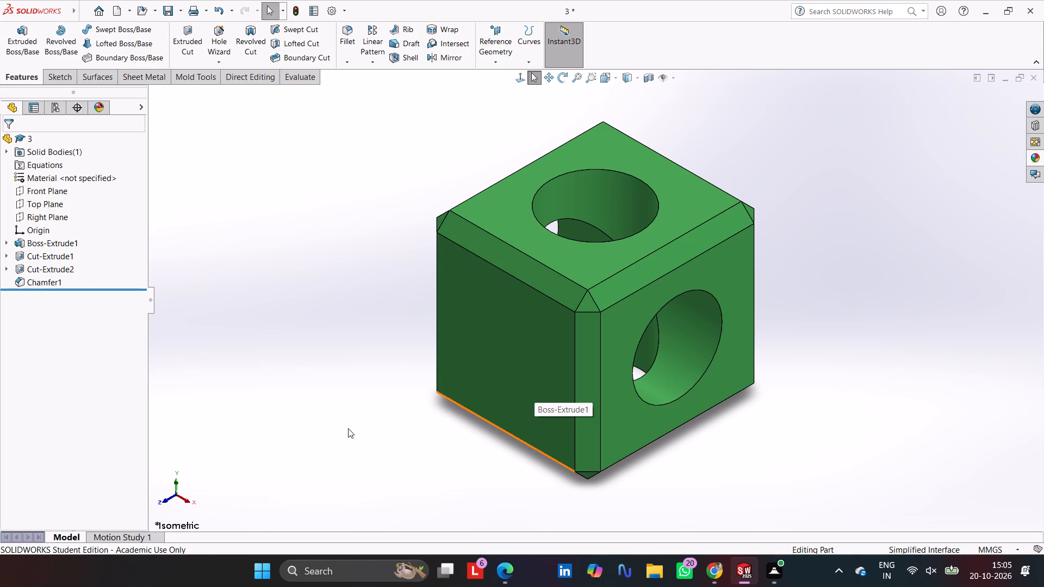
pyautogui.click(852, 277)
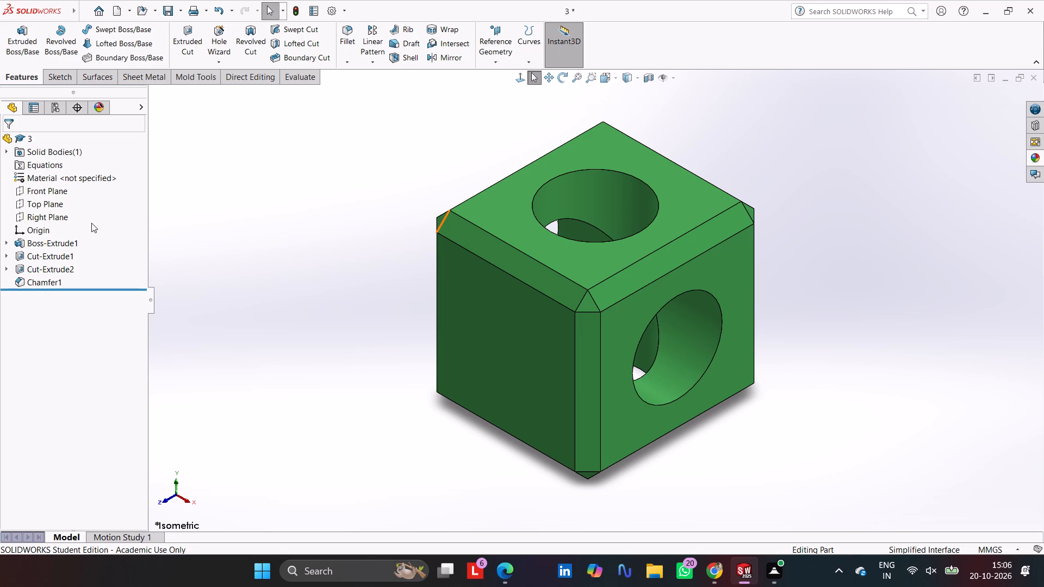
# Create a new part document.
pyautogui.hotkey('ctrl', 'n')
pyautogui.press('Return')
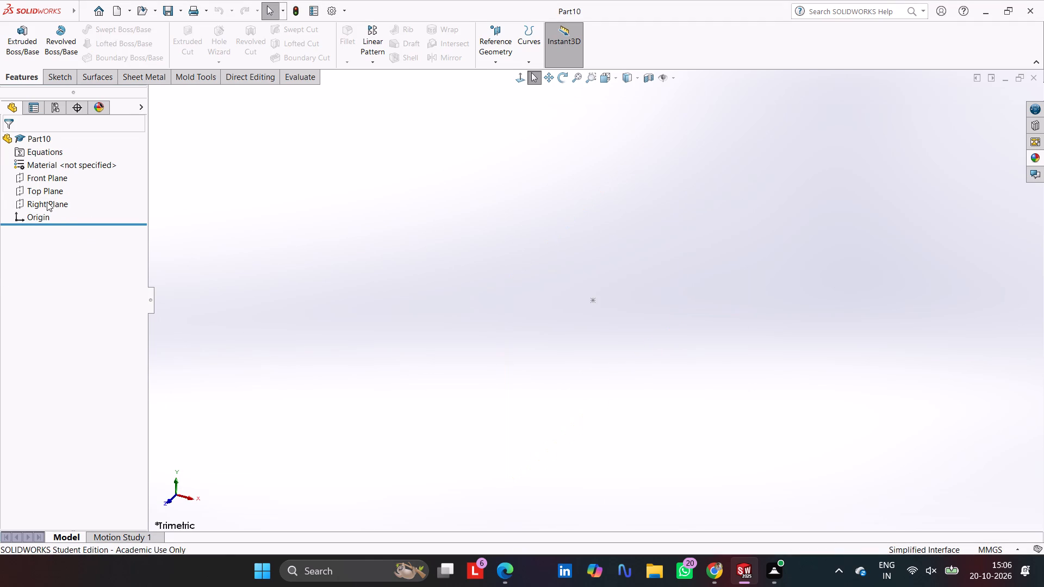
# Sketch a circle centred on the origin on the Front Plane and dimension its diameter to 35 mm.
pyautogui.click(64, 171)
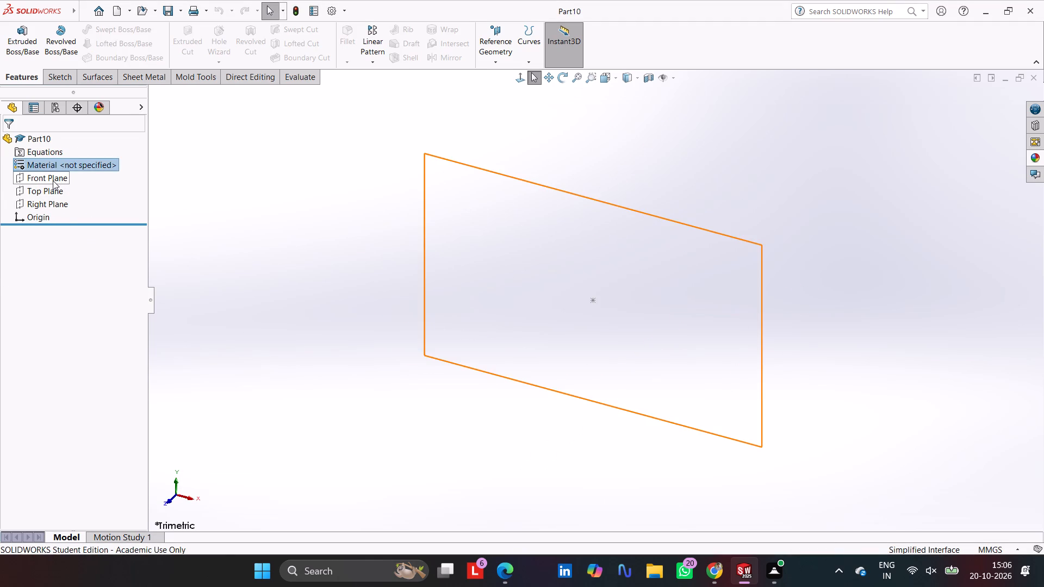
pyautogui.click(53, 180)
pyautogui.click(59, 76)
pyautogui.click(13, 38)
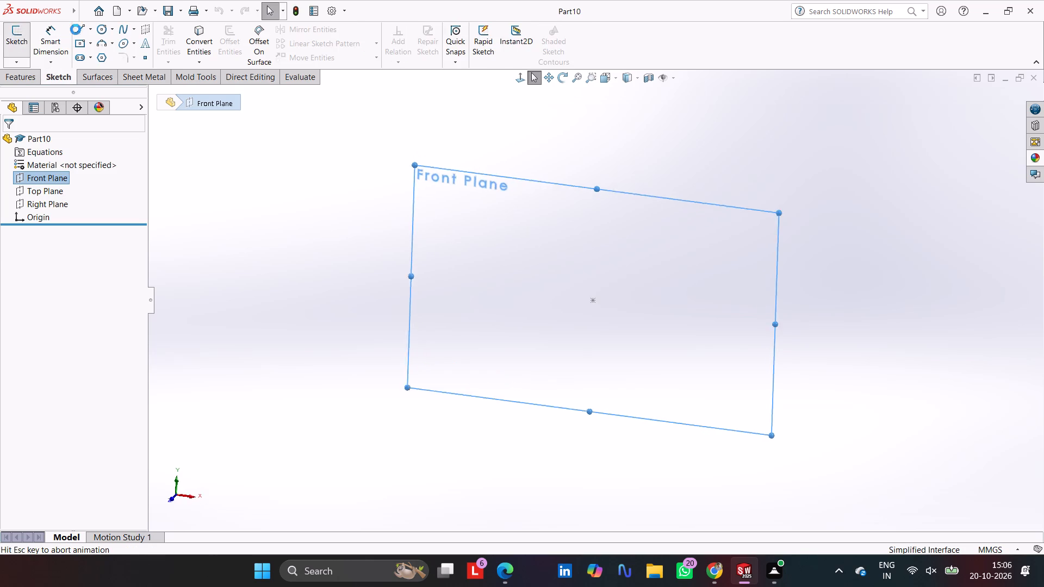
pyautogui.click(106, 28)
pyautogui.click(598, 302)
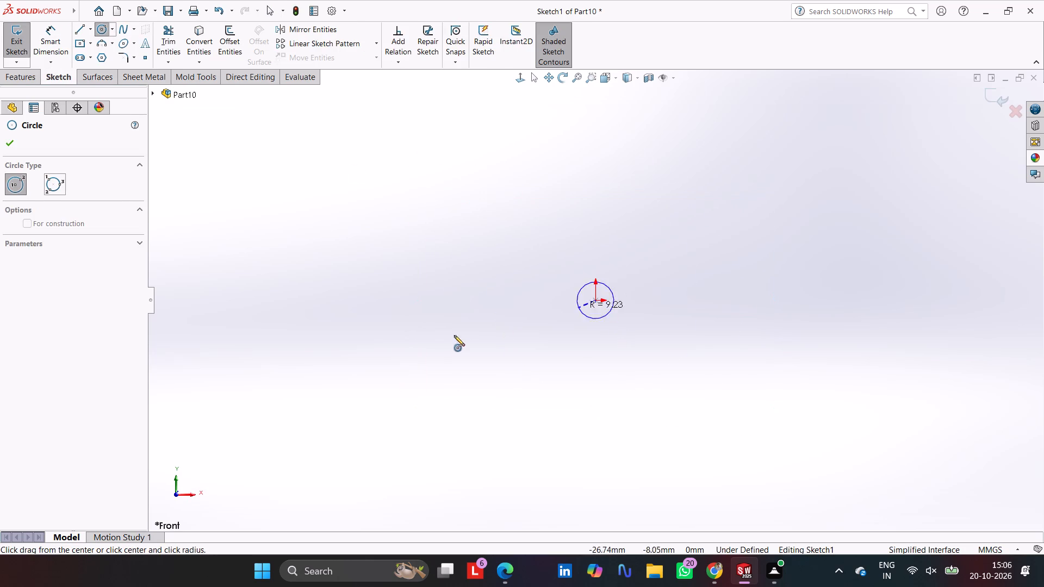
pyautogui.moveTo(453, 339); pyautogui.dragTo(448, 336)
pyautogui.click(58, 42)
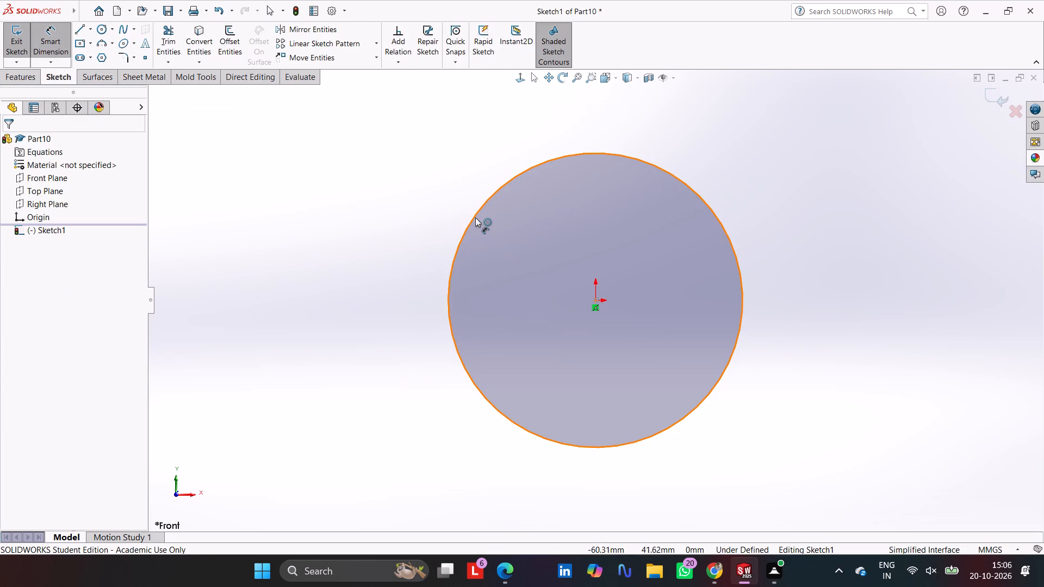
pyautogui.click(475, 217)
pyautogui.click(369, 188)
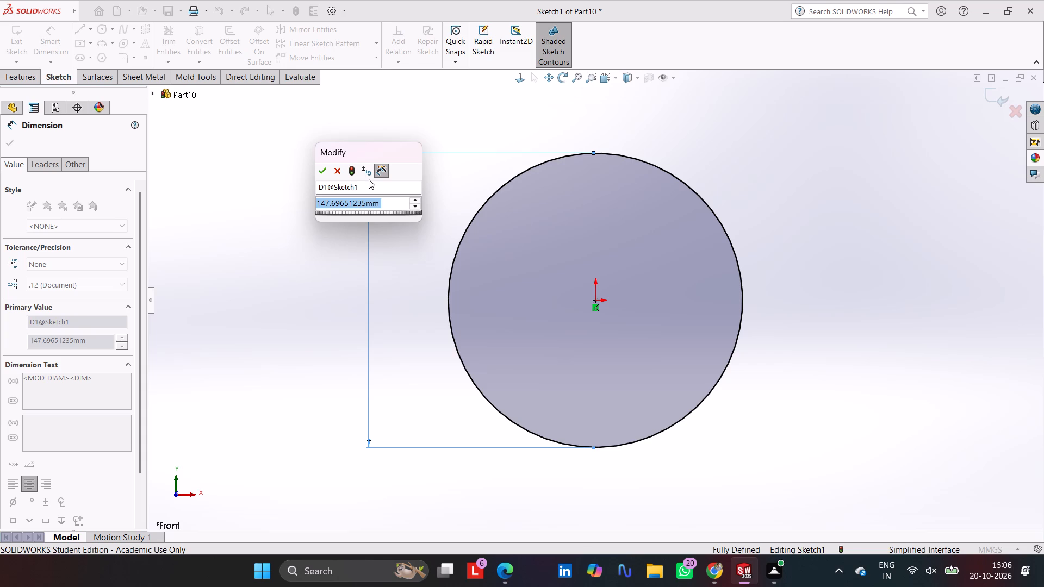
pyautogui.write('35')
pyautogui.press('Return')
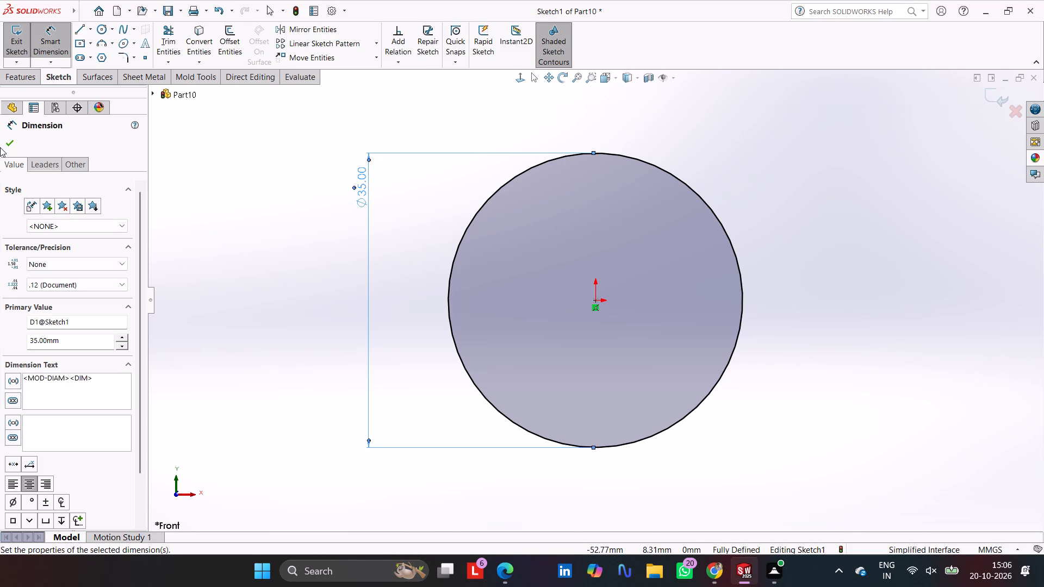
# Extrude the 35 mm circle as a blind boss 15 mm deep.
pyautogui.click(14, 74)
pyautogui.click(27, 36)
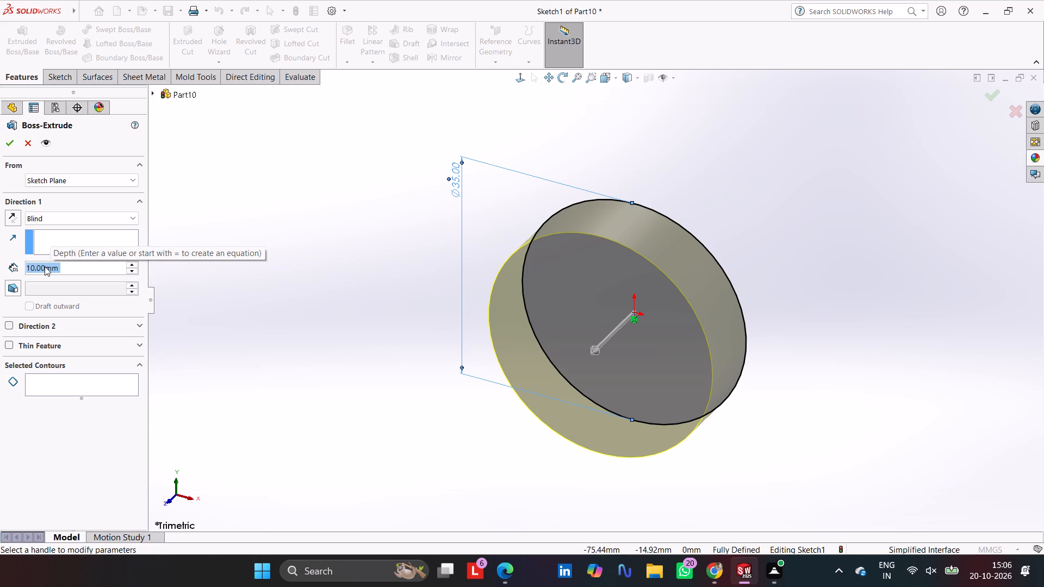
pyautogui.write('15')
pyautogui.press('Return')
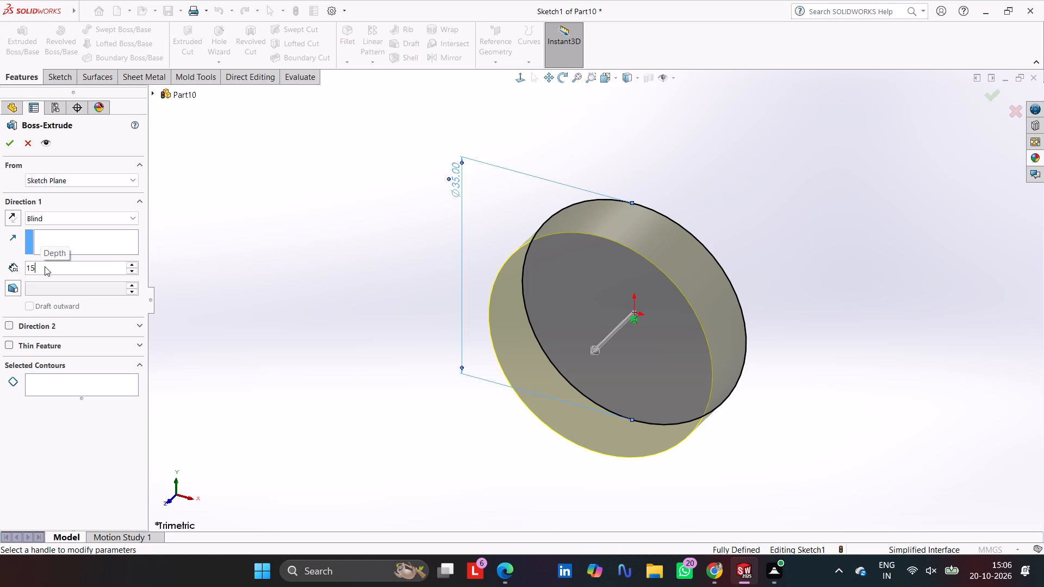
pyautogui.press('Return')
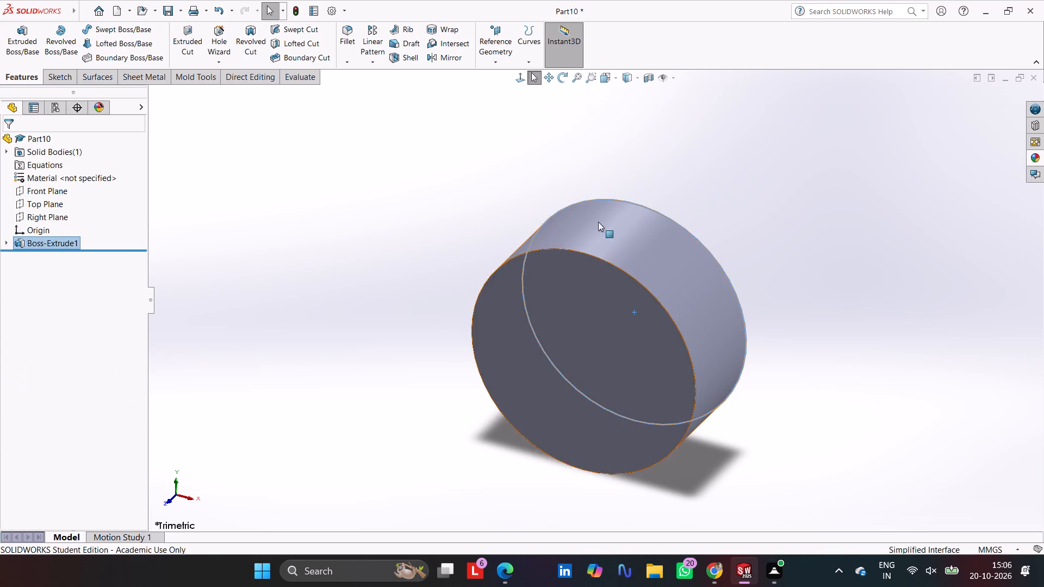
# Sketch a circle centred on the origin on the cylinder's front end face and dimension its diameter to 45 mm.
pyautogui.click(606, 332)
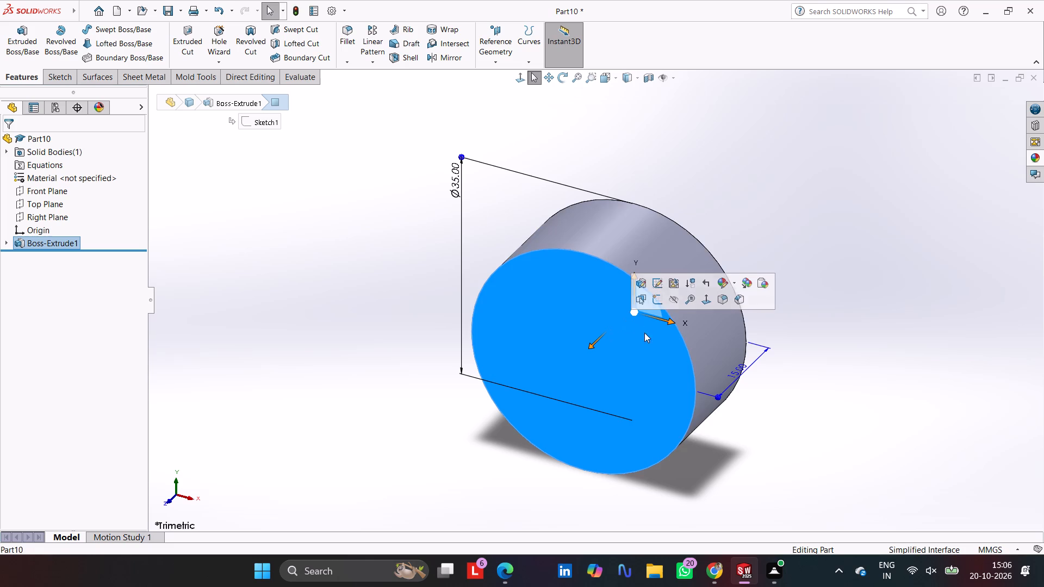
pyautogui.click(656, 302)
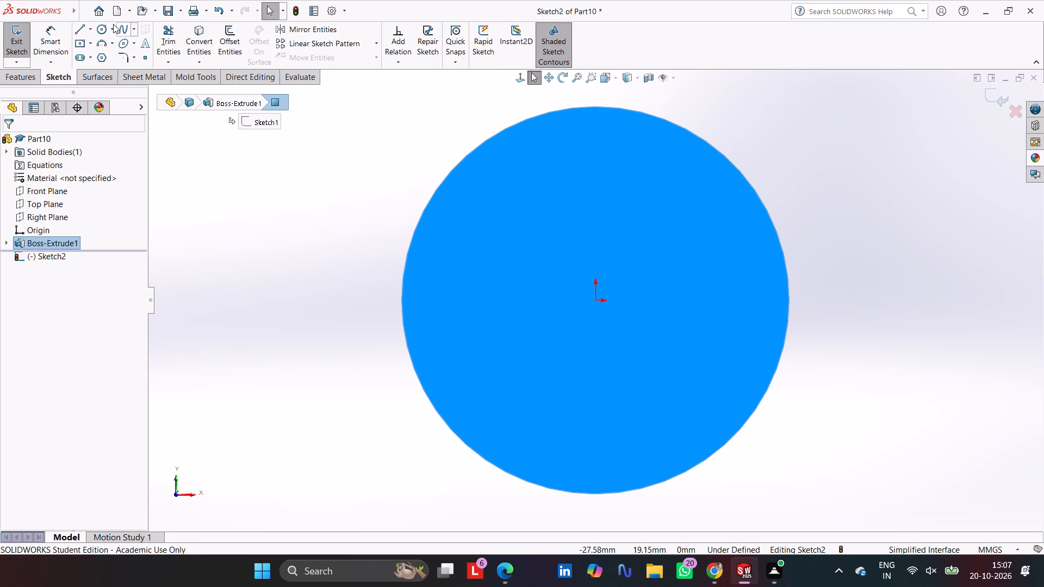
pyautogui.click(100, 28)
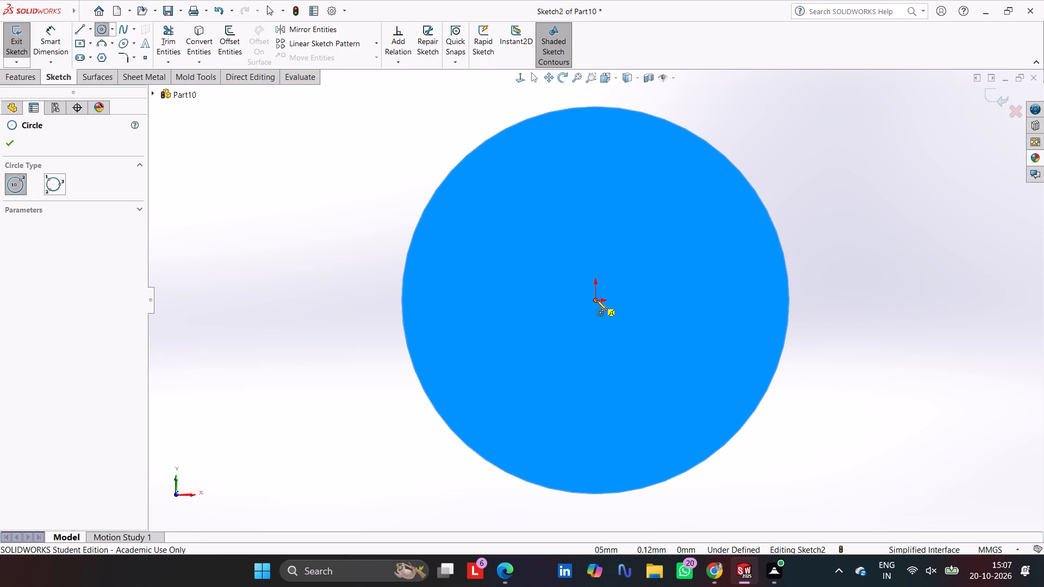
pyautogui.click(596, 300)
pyautogui.moveTo(298, 336); pyautogui.dragTo(297, 332)
pyautogui.click(51, 38)
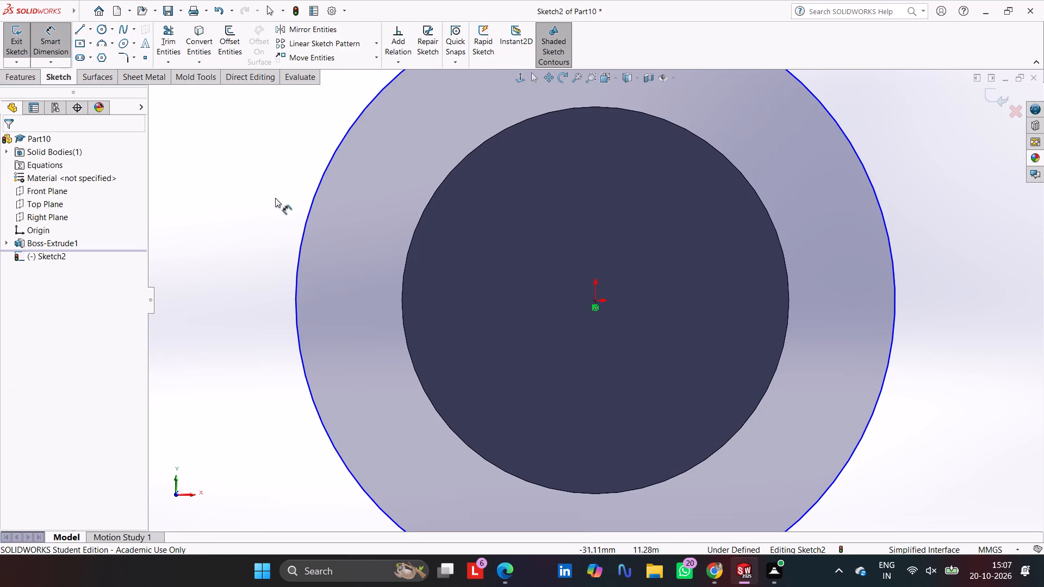
pyautogui.click(307, 216)
pyautogui.click(249, 201)
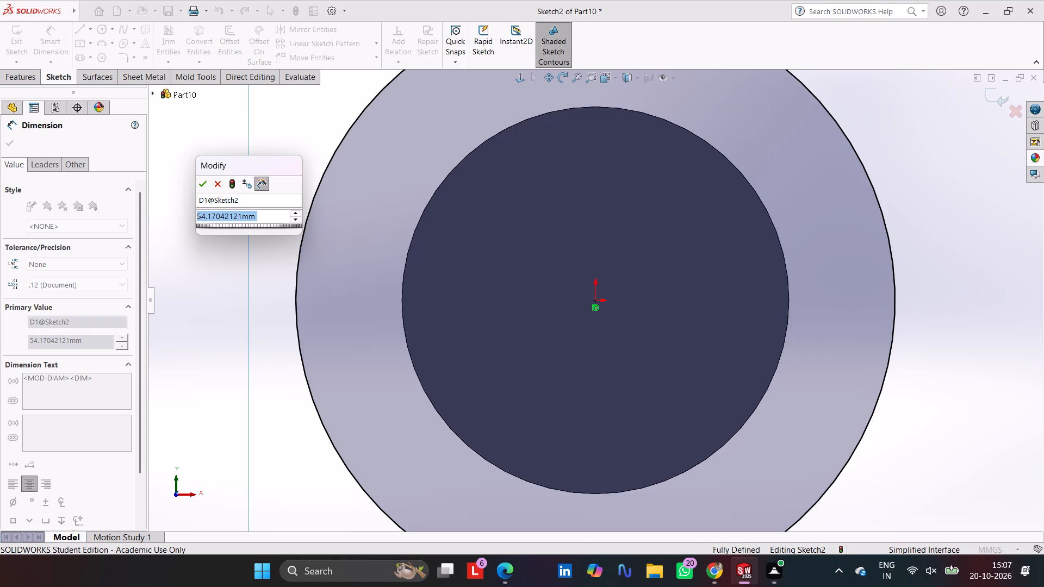
pyautogui.write('45')
pyautogui.press('Return')
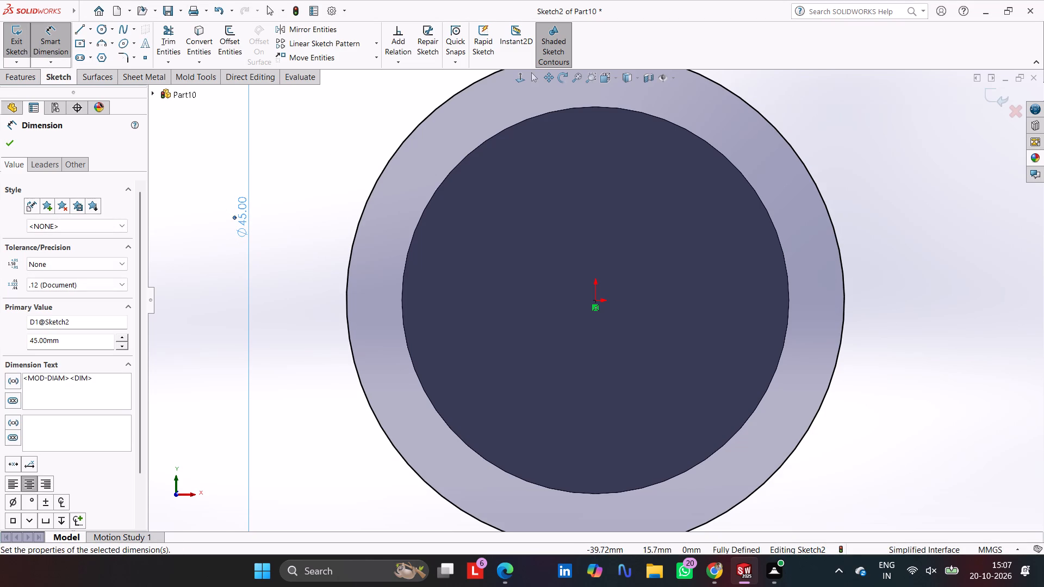
# Extrude the 45 mm circle outward 4 mm as a flange merged with the cylinder.
pyautogui.click(20, 75)
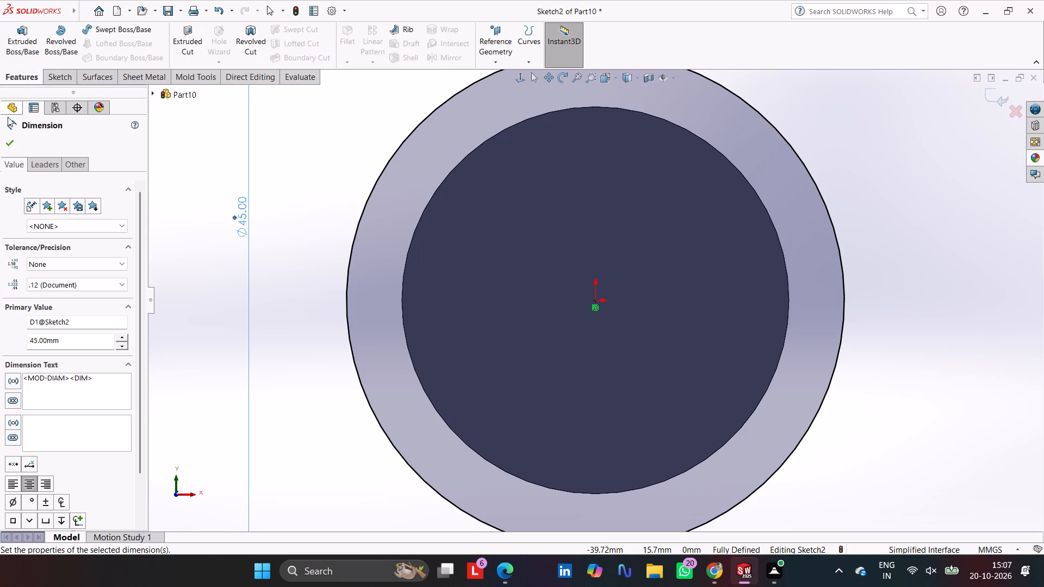
pyautogui.click(22, 37)
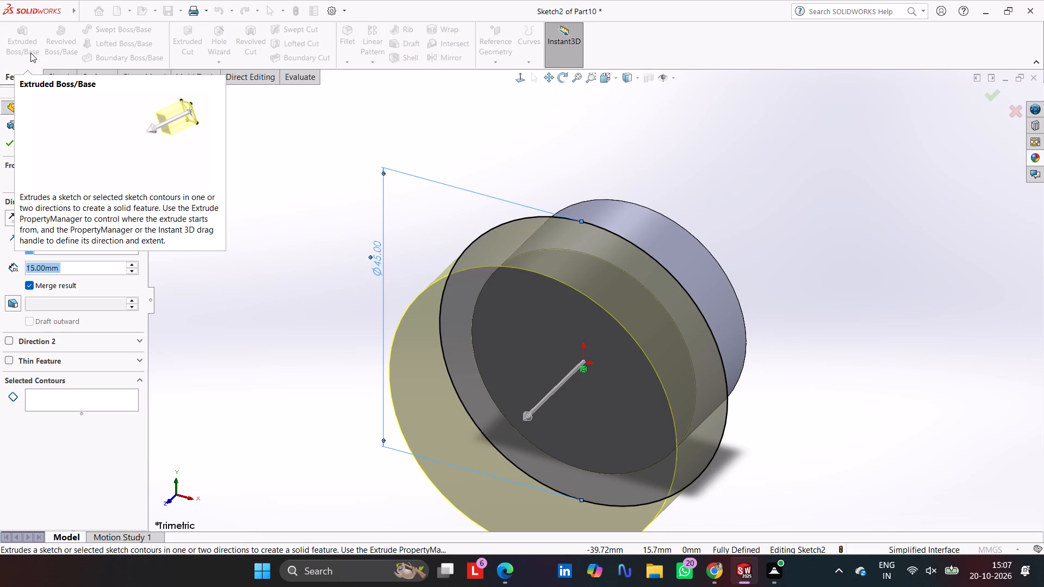
pyautogui.press('4')
pyautogui.press('Return')
pyautogui.press('Return')
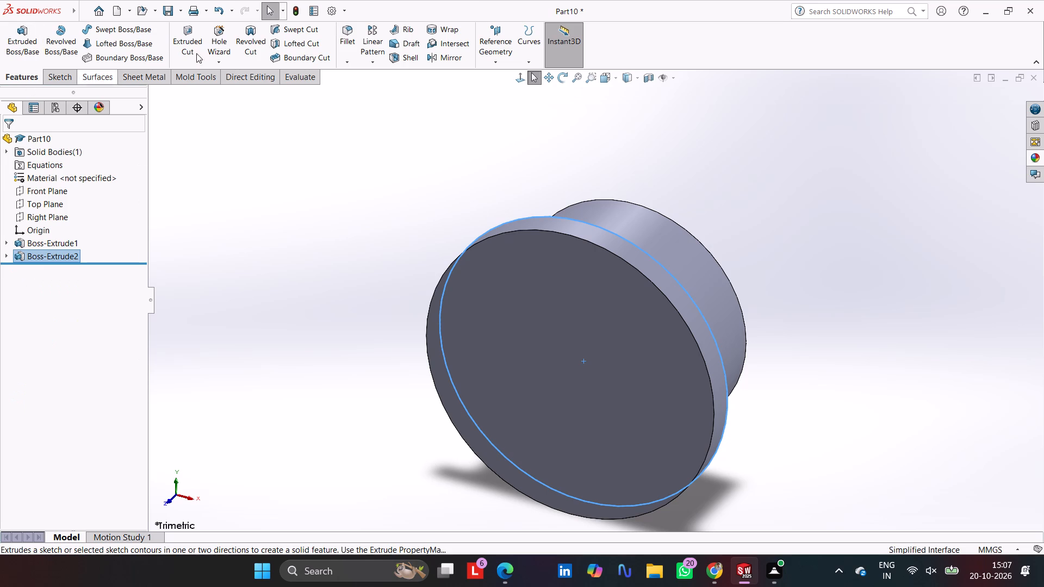
# Set the flange extrusion's depth to 5 mm.
pyautogui.click(704, 170)
pyautogui.rightClick(706, 172)
pyautogui.scroll(1, 506, 256)
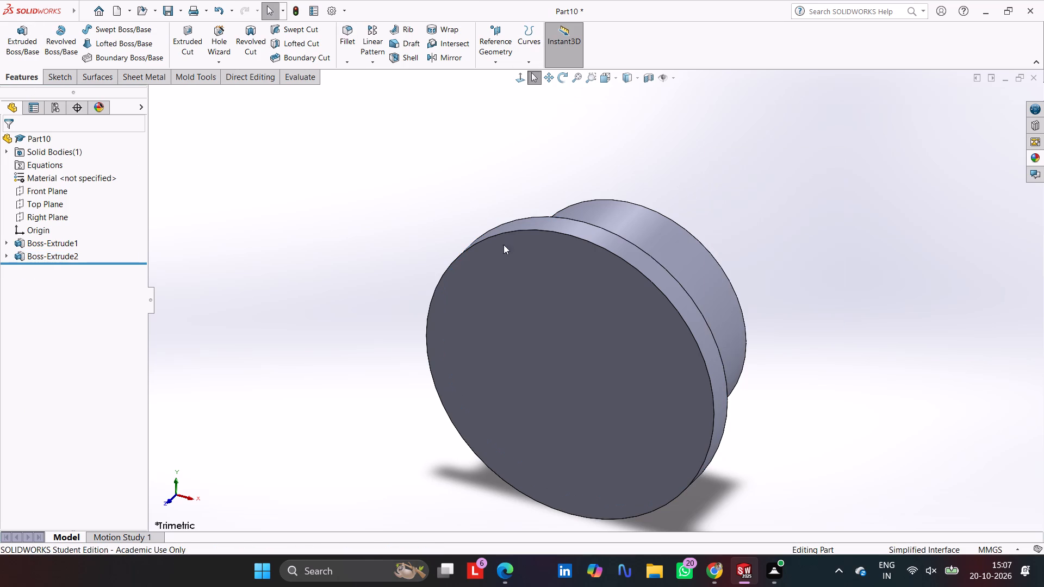
pyautogui.click(448, 180)
pyautogui.moveTo(447, 180); pyautogui.dragTo(395, 254, button='middle')
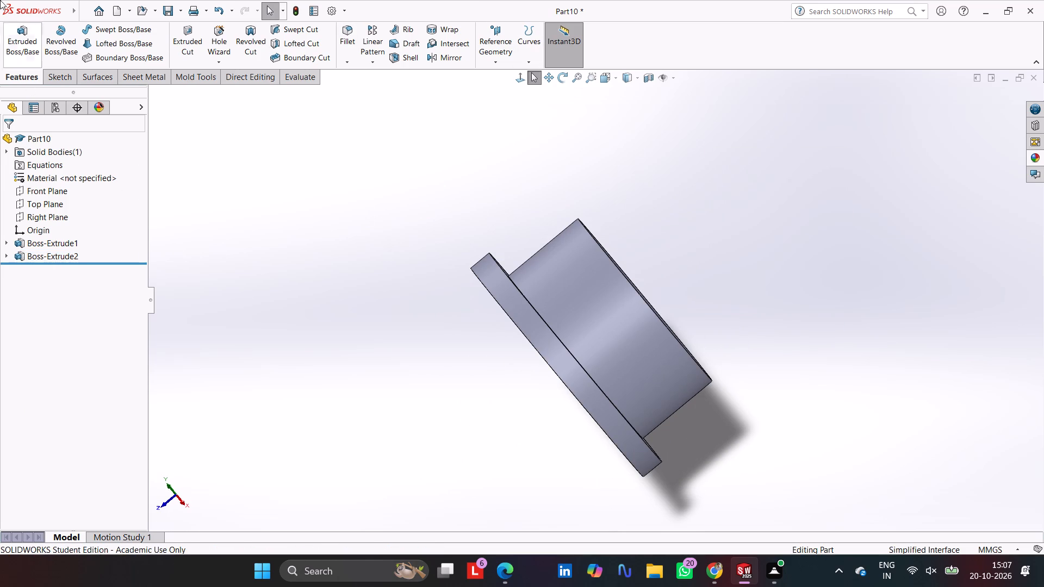
pyautogui.click(50, 258)
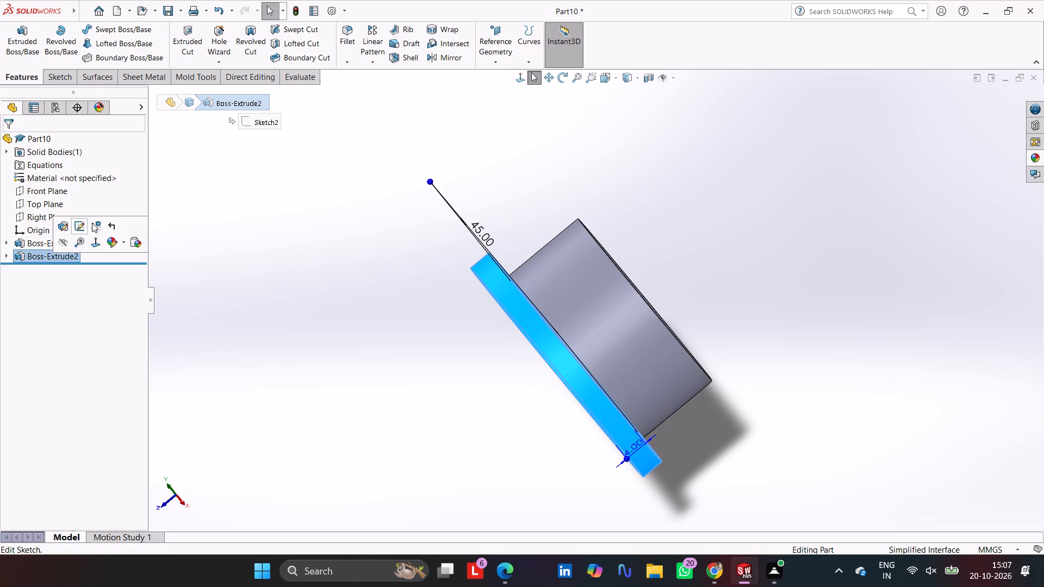
pyautogui.click(60, 225)
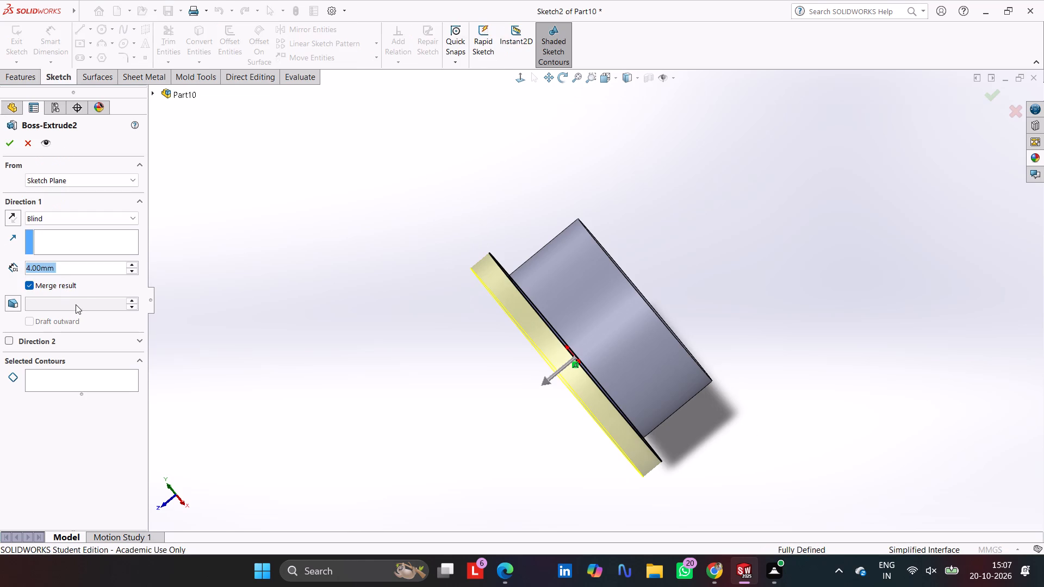
pyautogui.press('5')
pyautogui.press('Return')
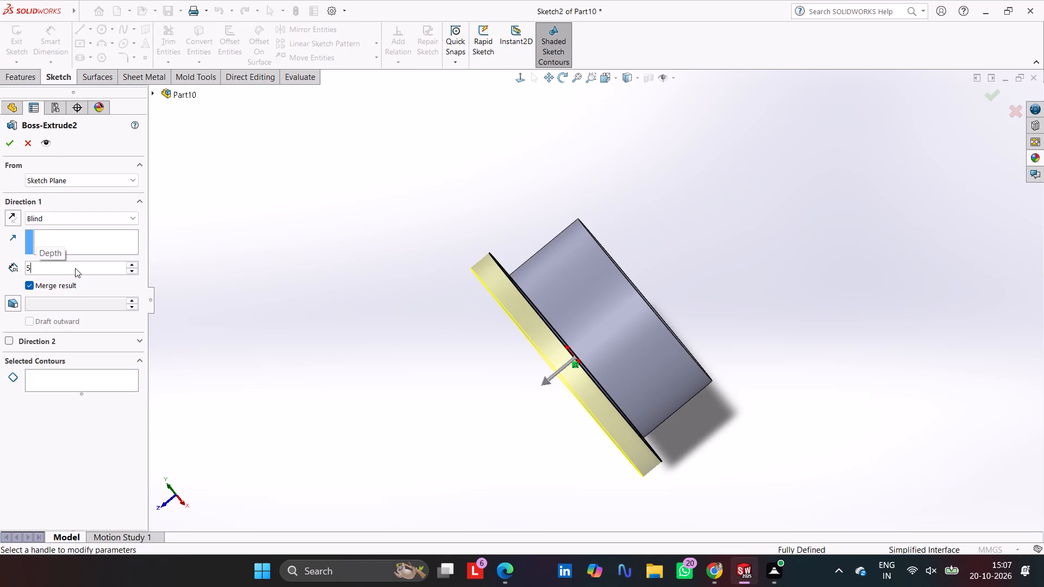
pyautogui.press('Return')
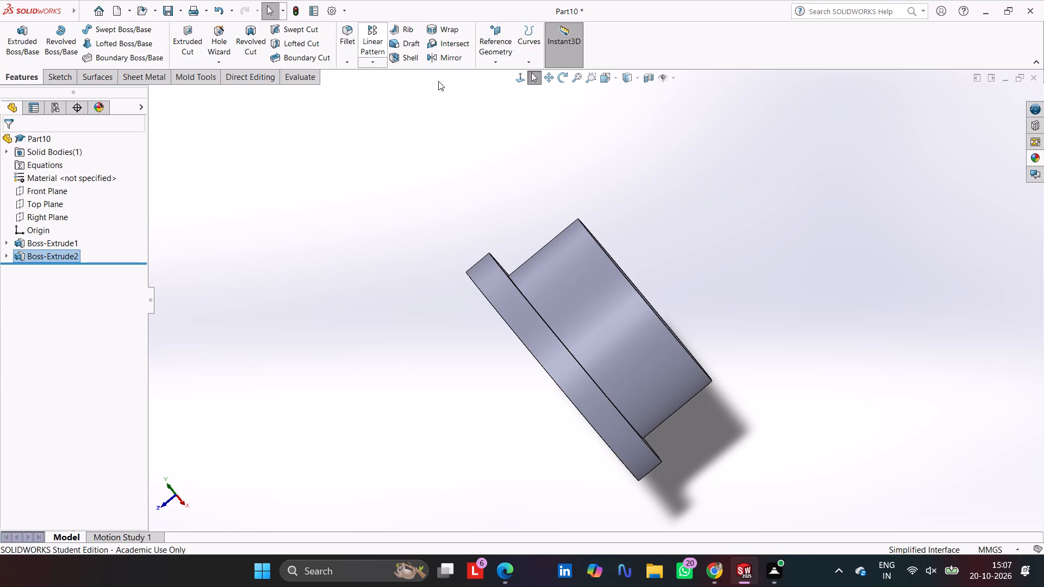
pyautogui.click(365, 177)
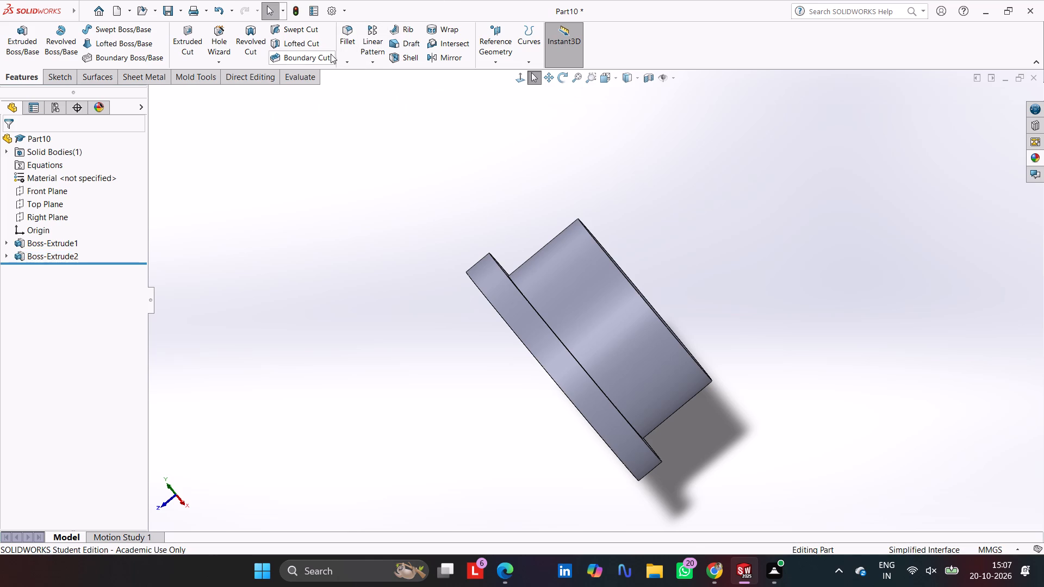
# Chamfer the outer circular edge at the 35 mm cylinder's free end with a 0.8 mm distance and 60° angle.
pyautogui.click(346, 66)
pyautogui.click(364, 93)
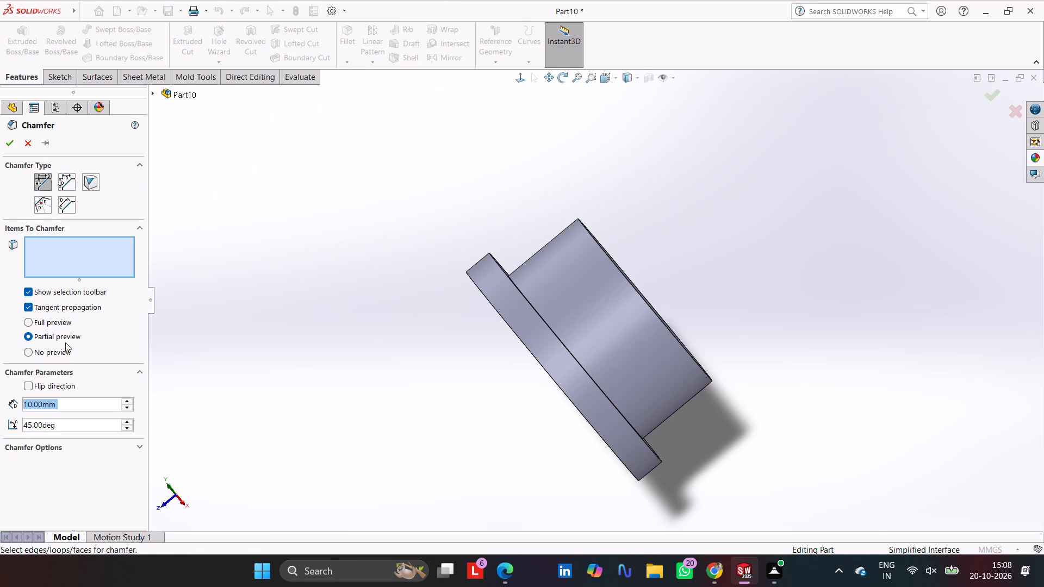
pyautogui.write('0.8')
pyautogui.press('Return')
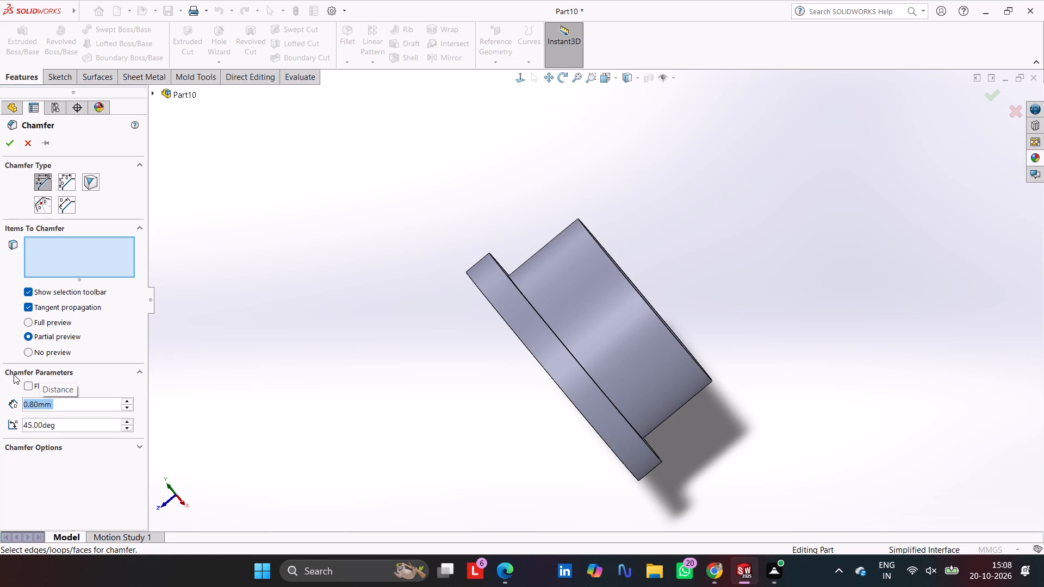
pyautogui.moveTo(93, 426); pyautogui.dragTo(0, 434)
pyautogui.write('60')
pyautogui.press('Return')
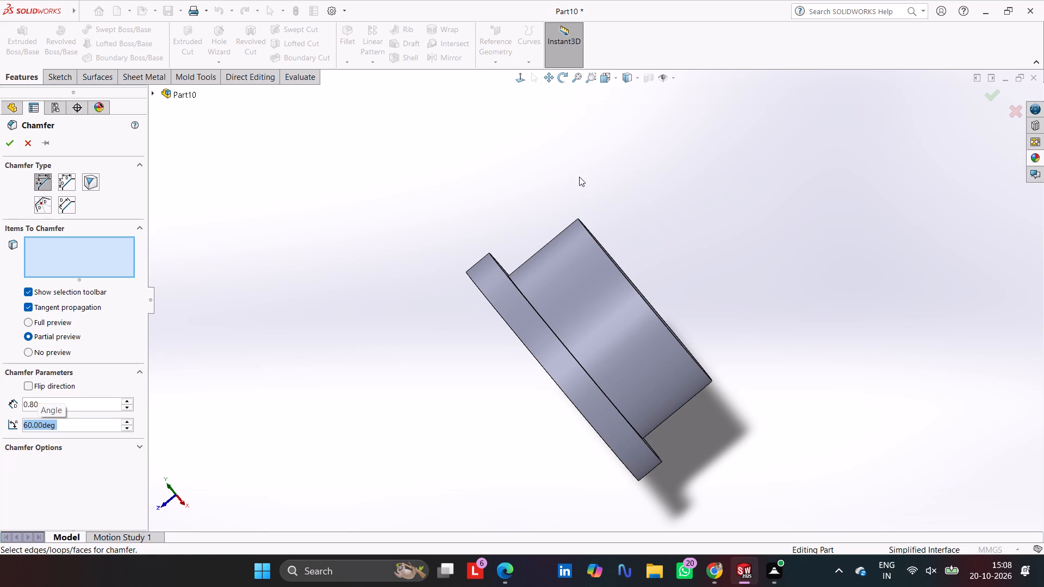
pyautogui.moveTo(592, 177); pyautogui.dragTo(569, 233, button='middle')
pyautogui.scroll(-1, 593, 179)
pyautogui.click(567, 244)
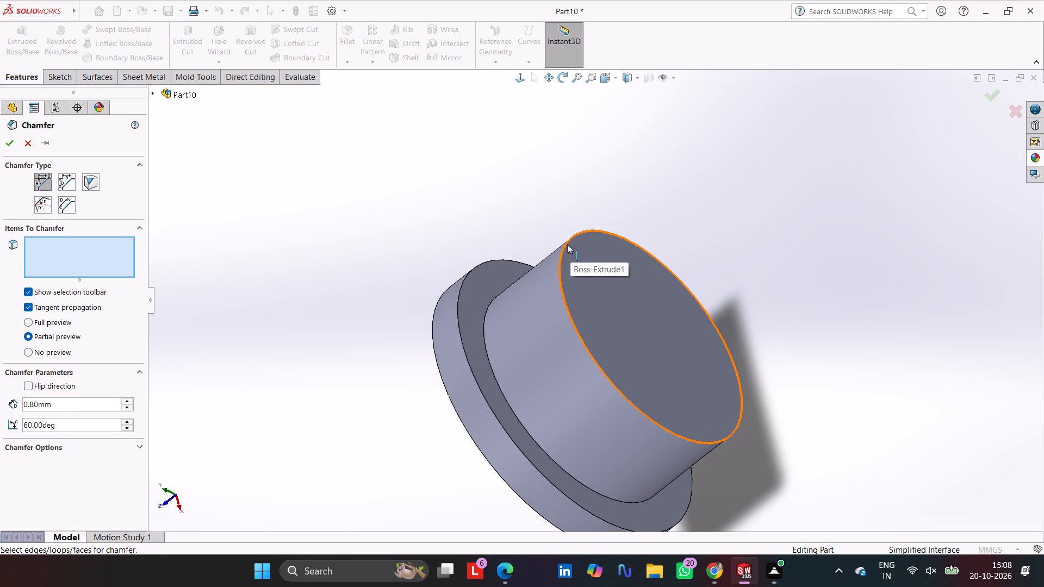
pyautogui.moveTo(717, 204); pyautogui.dragTo(739, 165, button='middle')
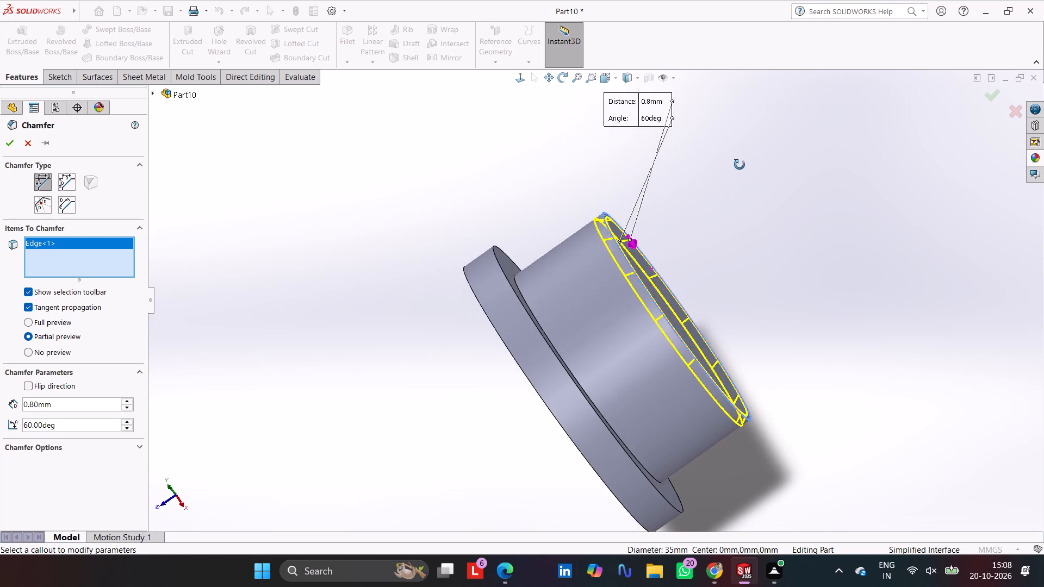
pyautogui.moveTo(739, 165); pyautogui.dragTo(747, 161, button='middle')
pyautogui.scroll(-7, 620, 211)
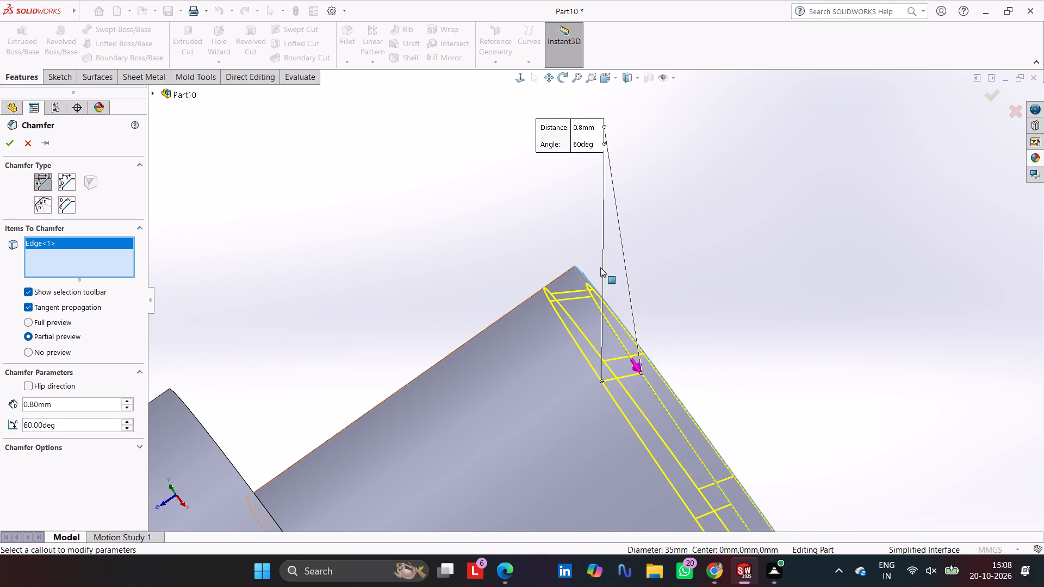
pyautogui.moveTo(728, 240); pyautogui.dragTo(724, 229, button='middle')
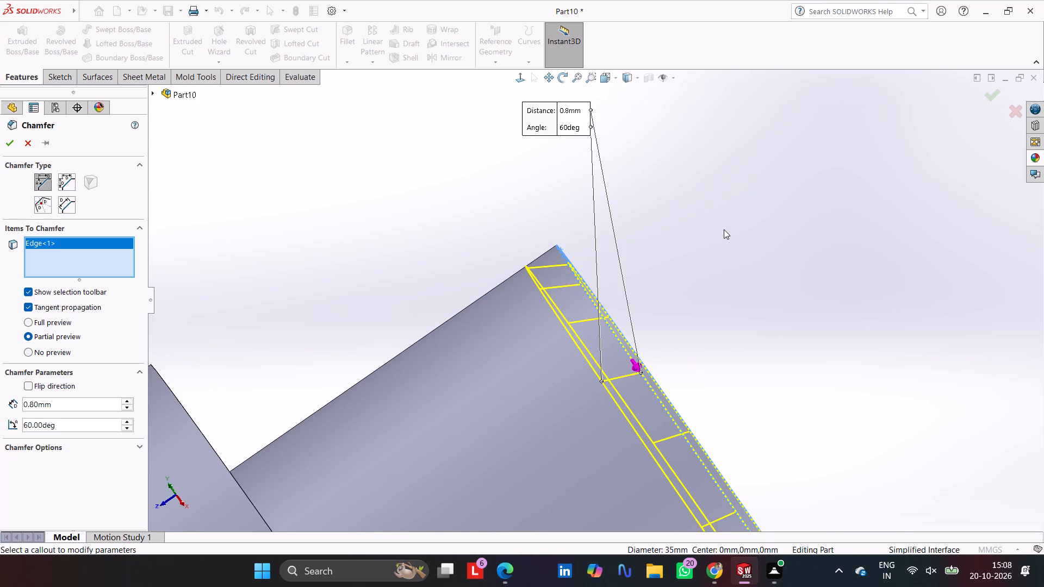
pyautogui.press('Return')
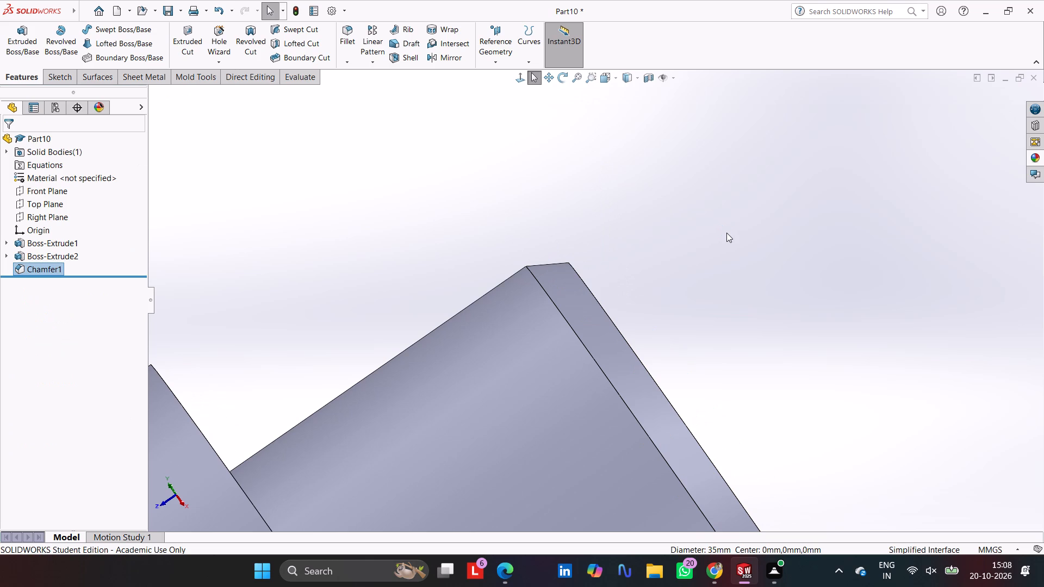
# Sketch a circle centred on the origin on the flange's outer face and dimension its diameter to 25 mm.
pyautogui.scroll(1, 703, 283)
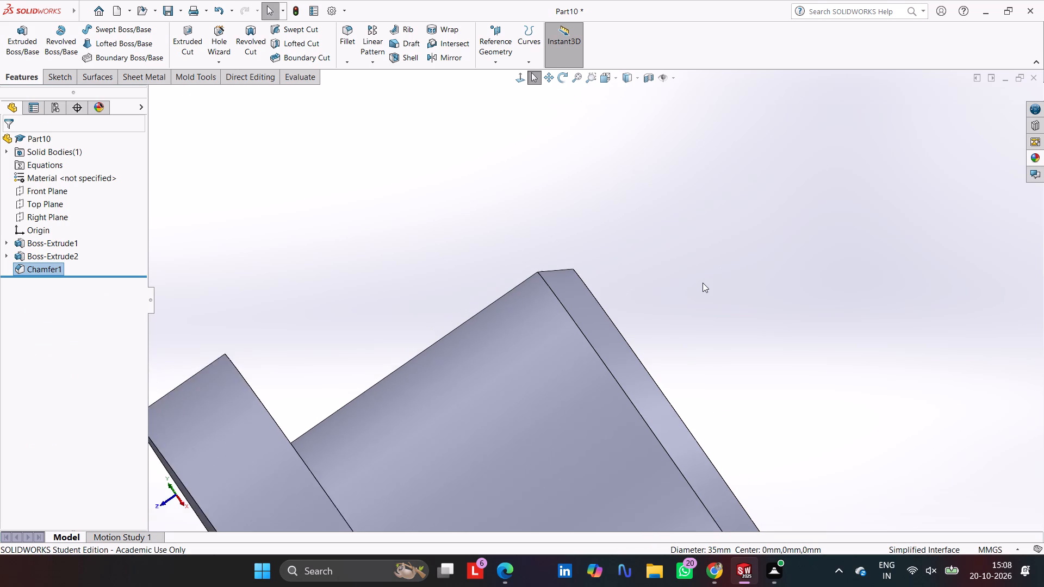
pyautogui.scroll(5, 703, 283)
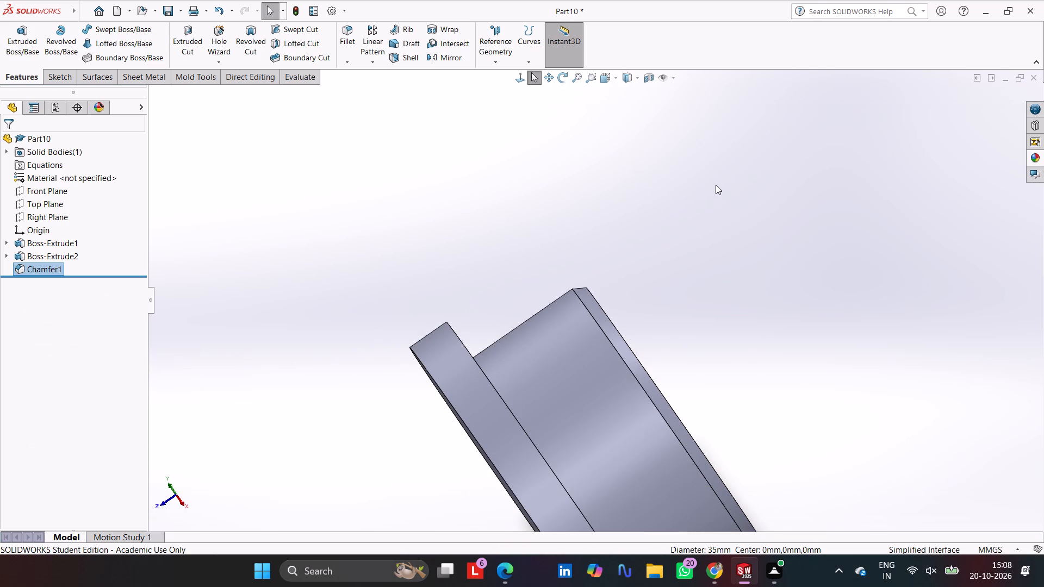
pyautogui.click(729, 172)
pyautogui.moveTo(720, 191); pyautogui.dragTo(804, 160, button='middle')
pyautogui.click(492, 390)
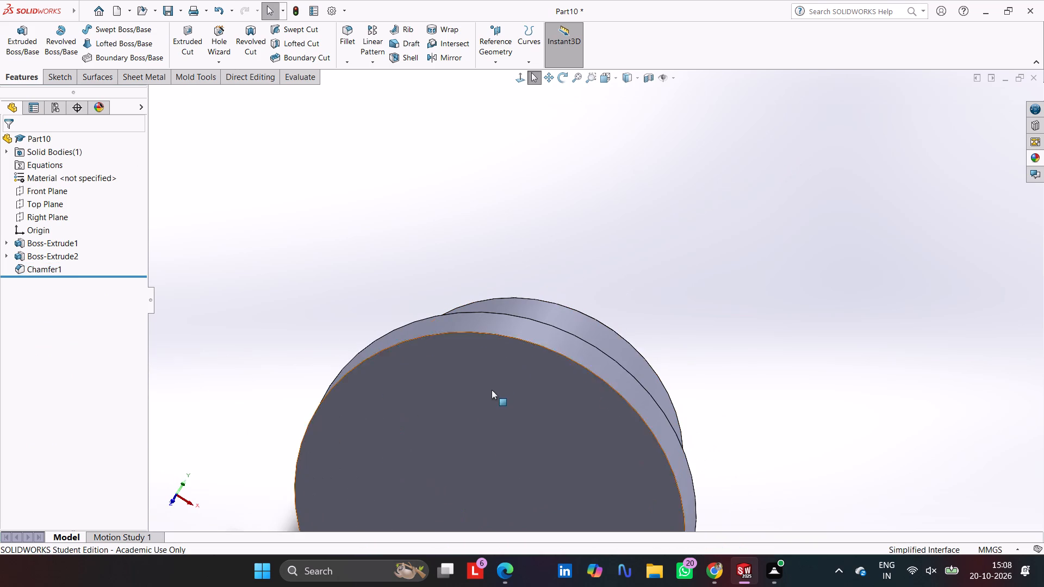
pyautogui.click(545, 359)
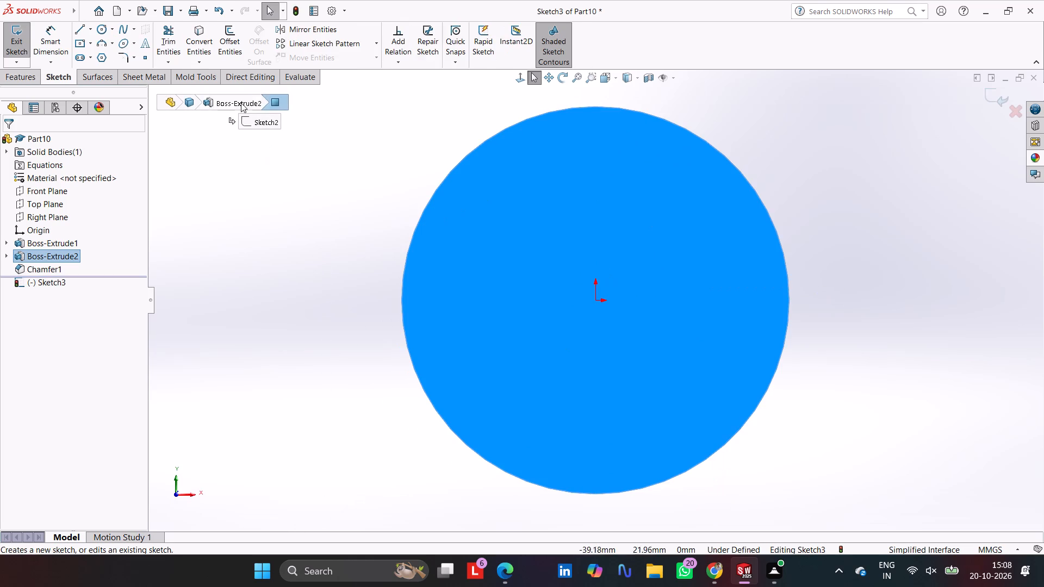
pyautogui.click(103, 31)
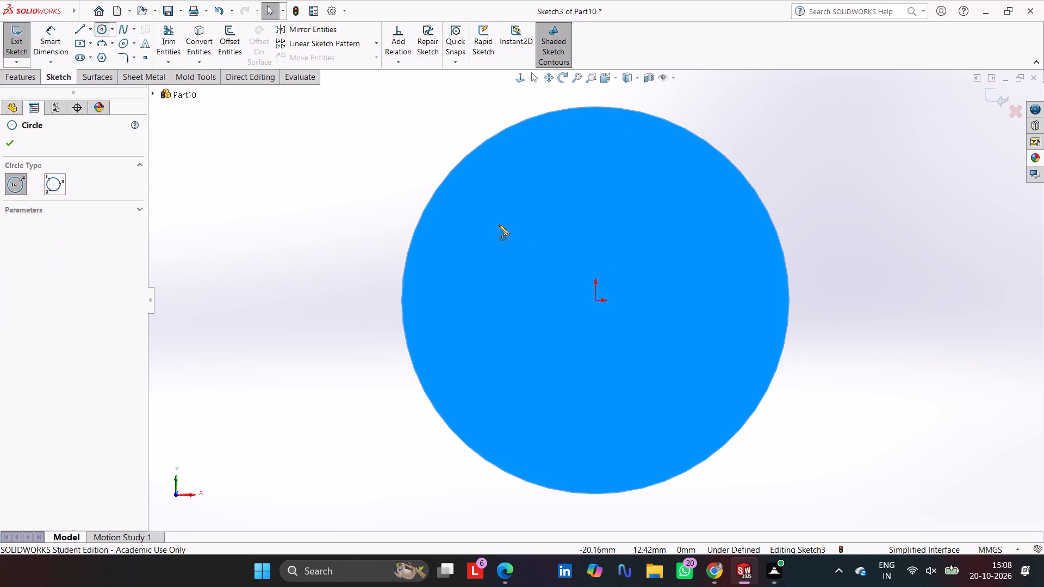
pyautogui.click(595, 300)
pyautogui.click(486, 335)
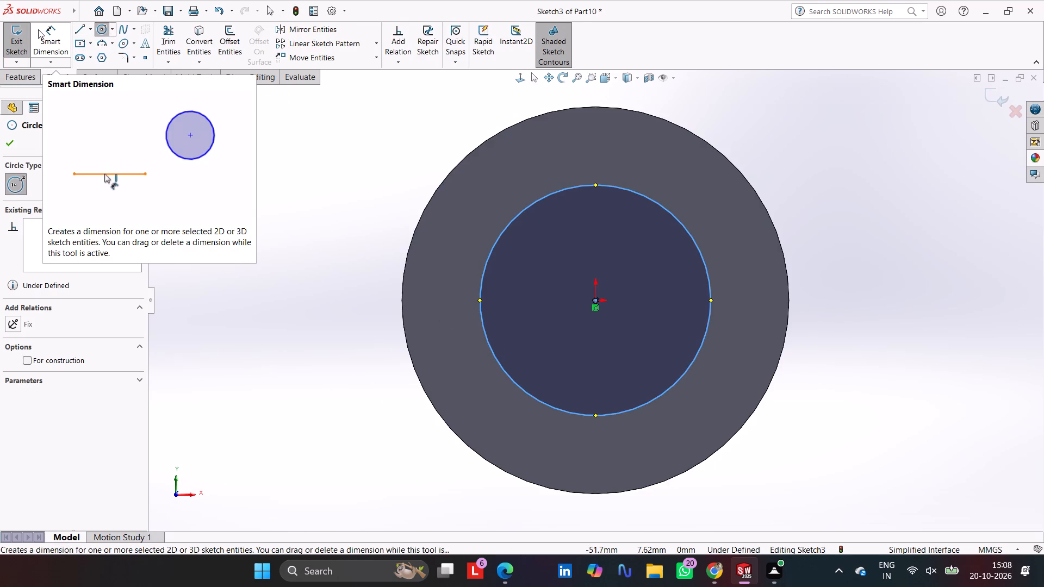
pyautogui.click(54, 37)
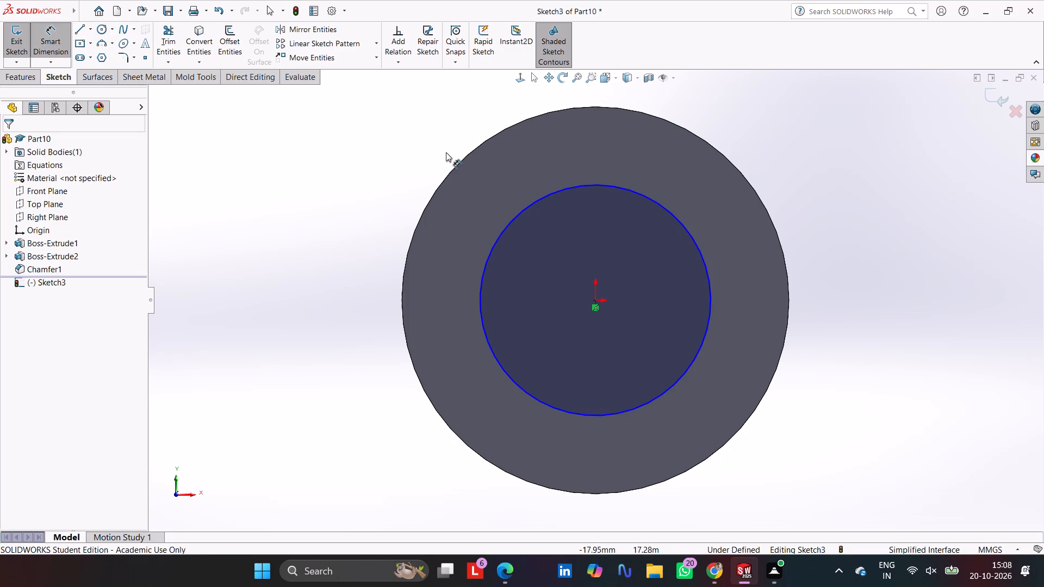
pyautogui.click(511, 223)
pyautogui.click(279, 221)
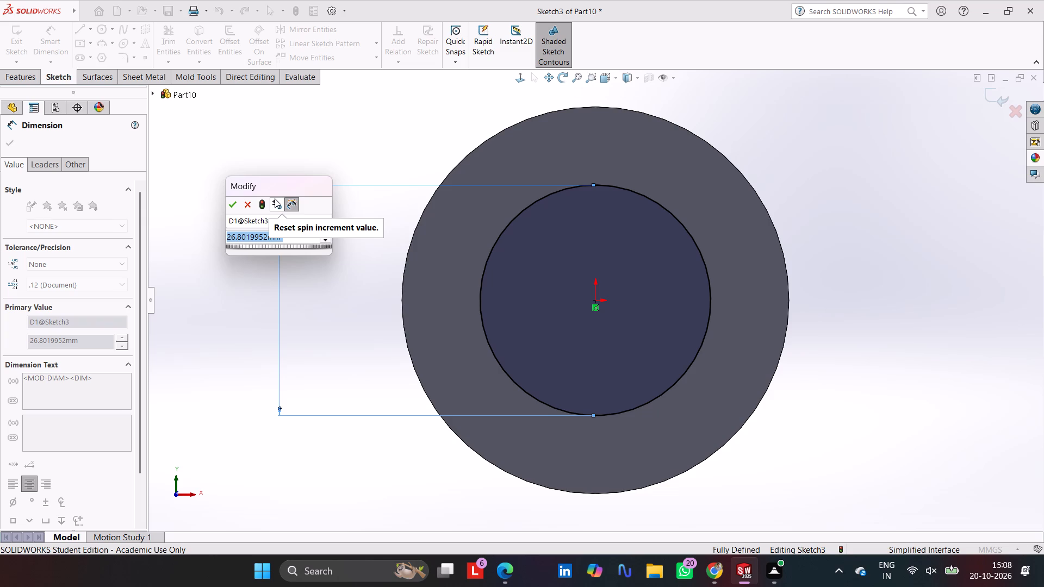
pyautogui.write('25')
pyautogui.press('Return')
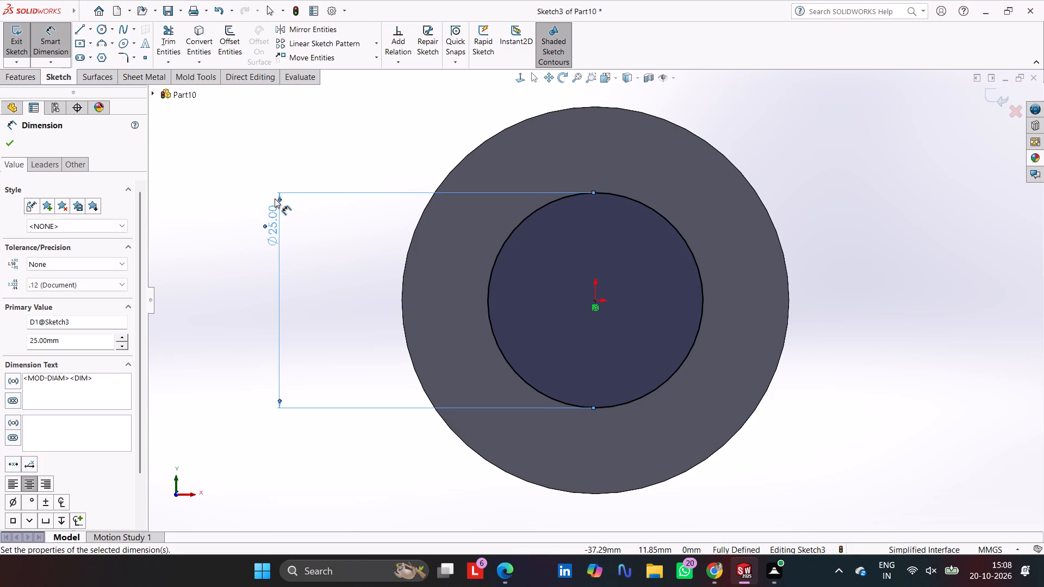
# Cut the 25 mm circle through all of the flanged cylinder to form a central bore.
pyautogui.click(17, 79)
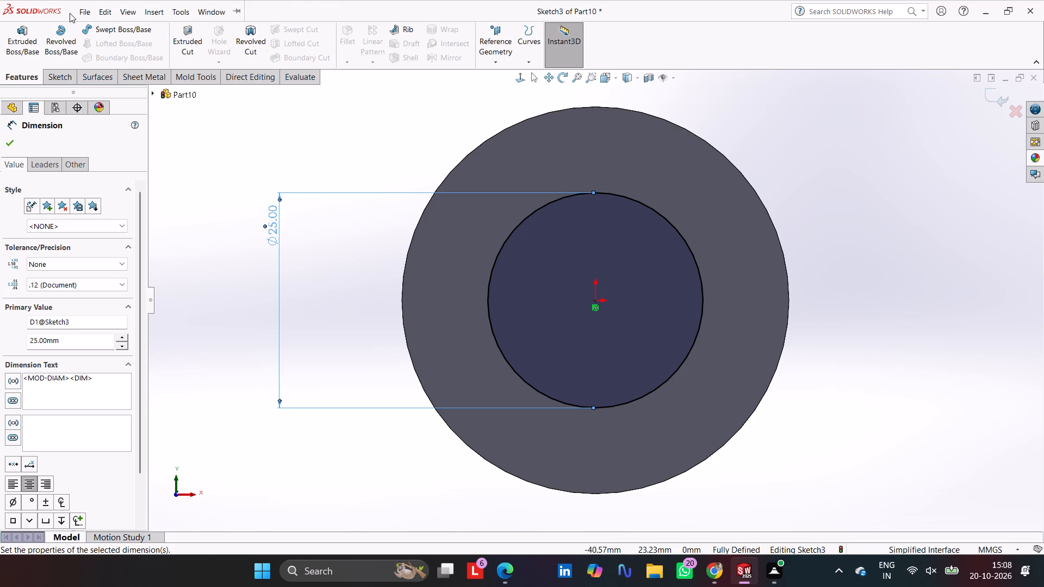
pyautogui.click(51, 33)
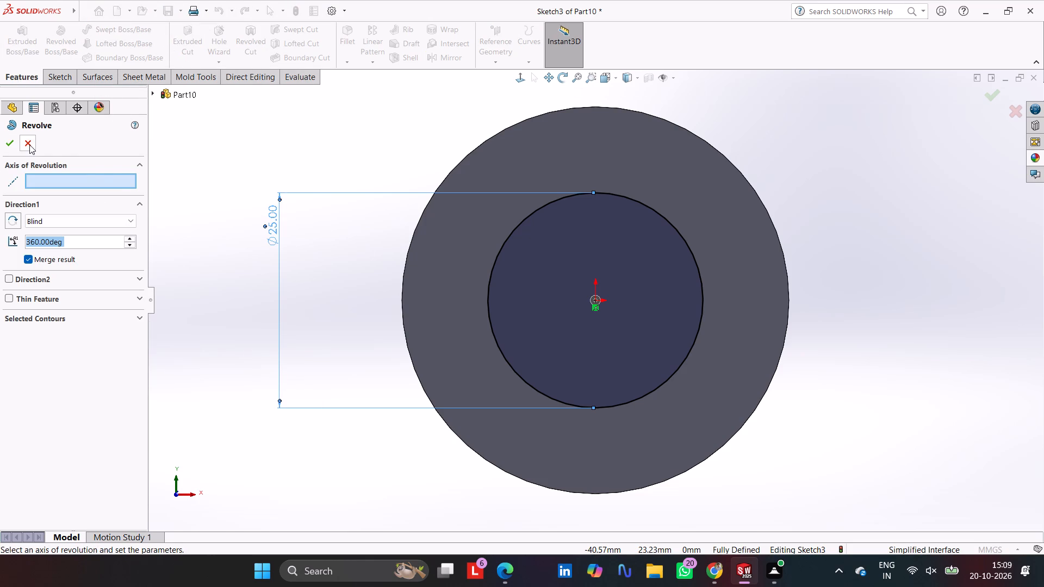
pyautogui.click(29, 145)
pyautogui.click(191, 42)
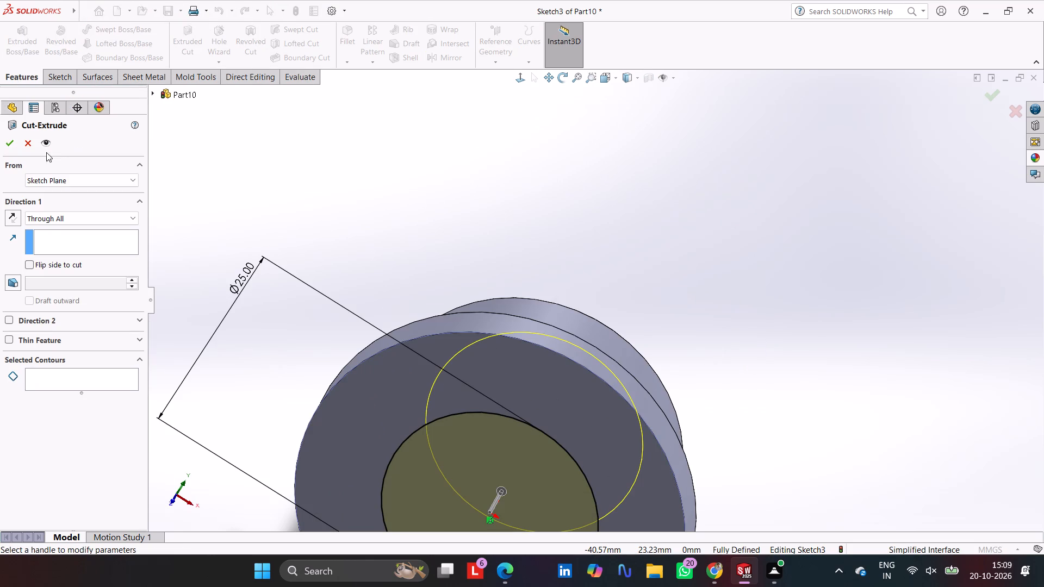
pyautogui.click(11, 143)
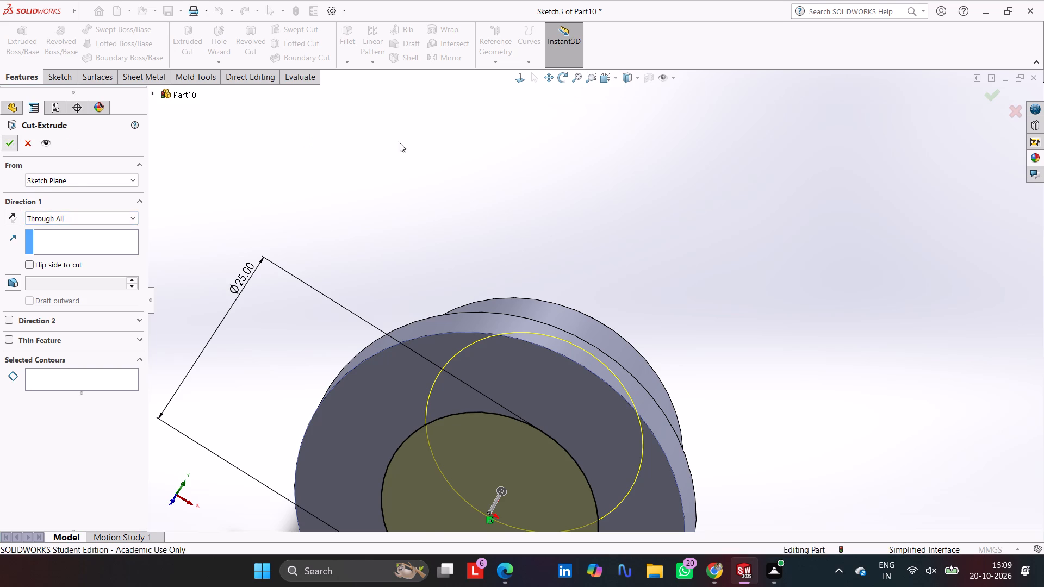
pyautogui.click(441, 144)
# Fillet the bore's edge on the flange's outer face with a 2 mm symmetric radius.
pyautogui.moveTo(530, 183); pyautogui.dragTo(464, 271, button='middle')
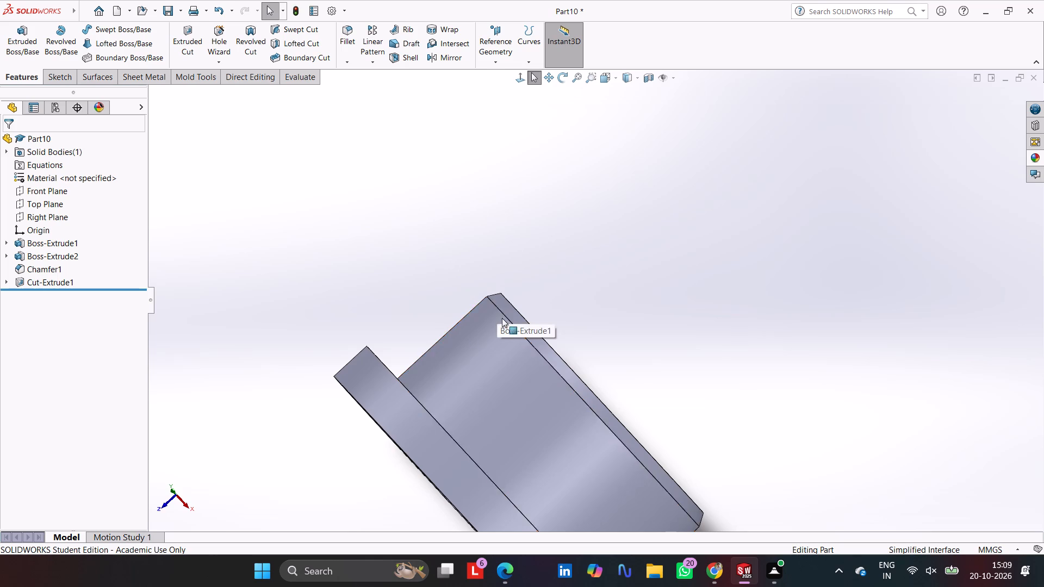
pyautogui.moveTo(589, 267); pyautogui.dragTo(666, 205, button='middle')
pyautogui.scroll(-2, 403, 401)
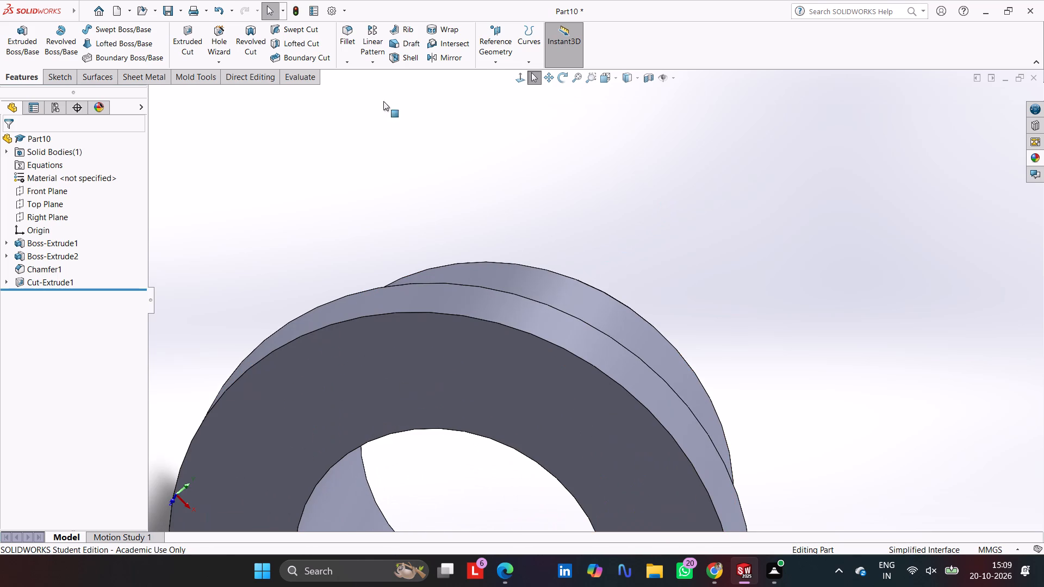
pyautogui.click(349, 28)
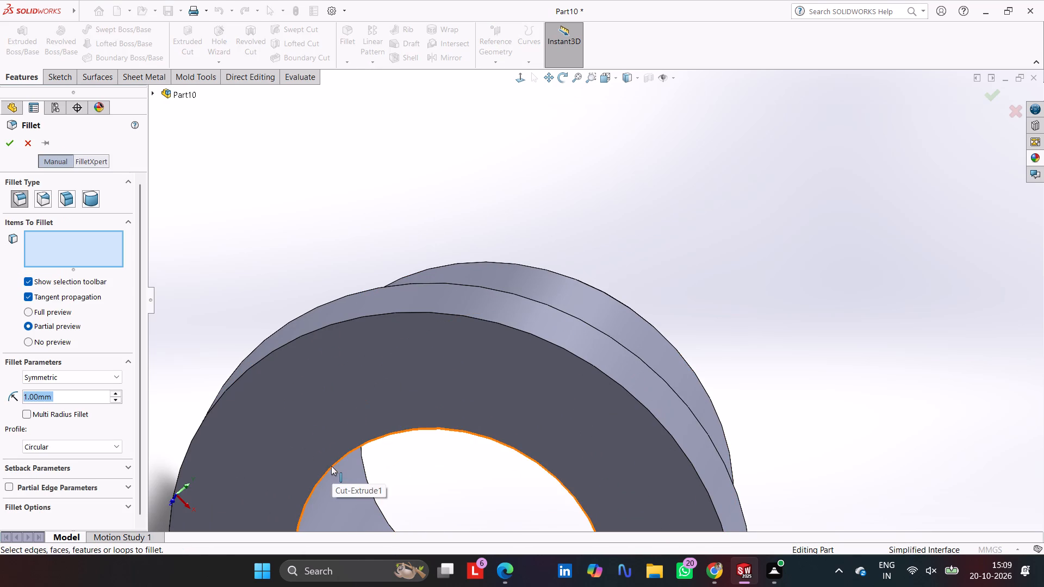
pyautogui.click(331, 466)
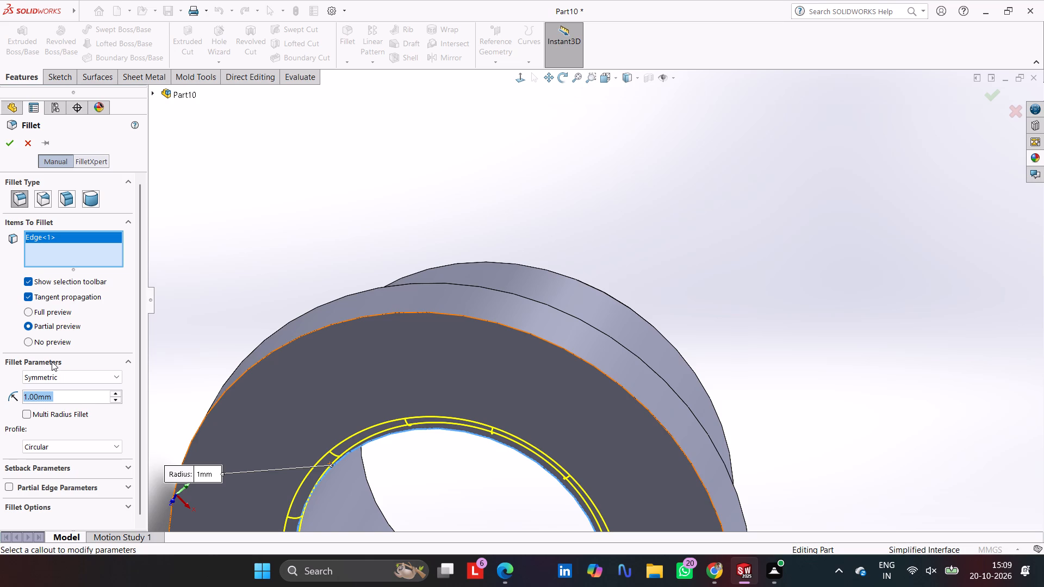
pyautogui.press('2')
pyautogui.press('Return')
pyautogui.press('Return')
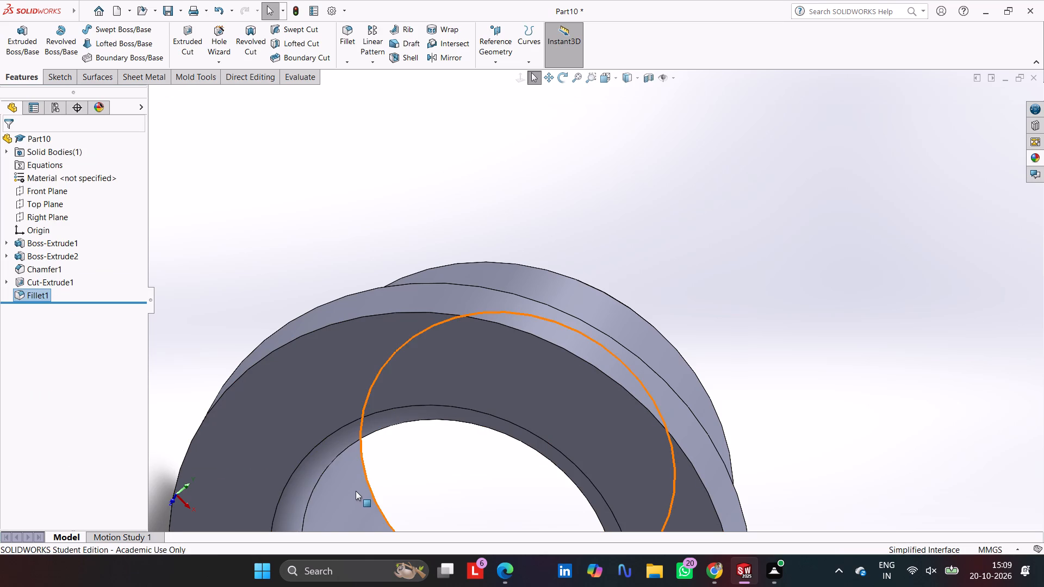
pyautogui.scroll(2, 330, 490)
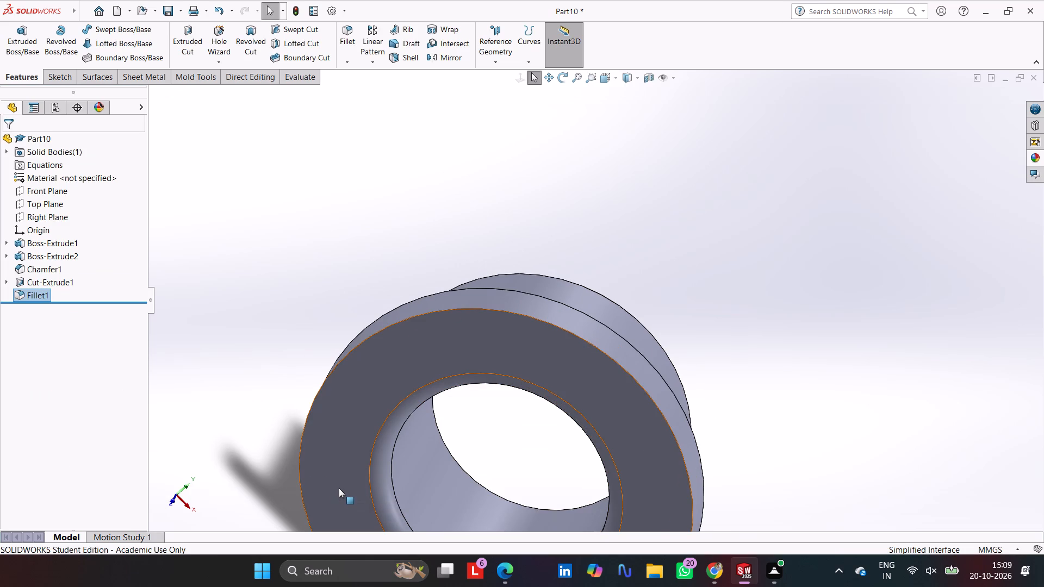
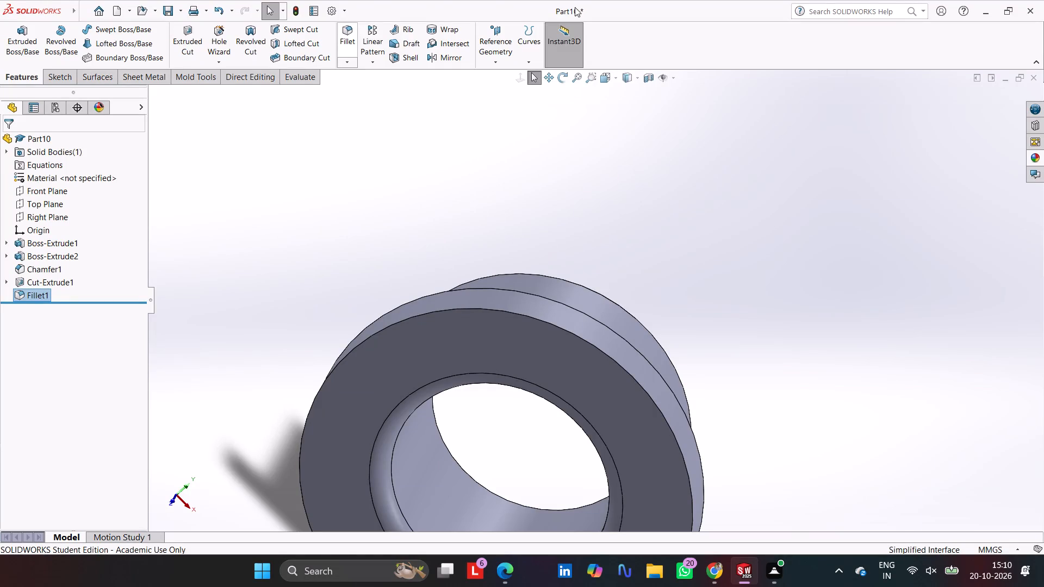
# Chamfer both outer circular edges of the flange with a 1 mm distance and 45° angle, direction flipped.
pyautogui.click(352, 59)
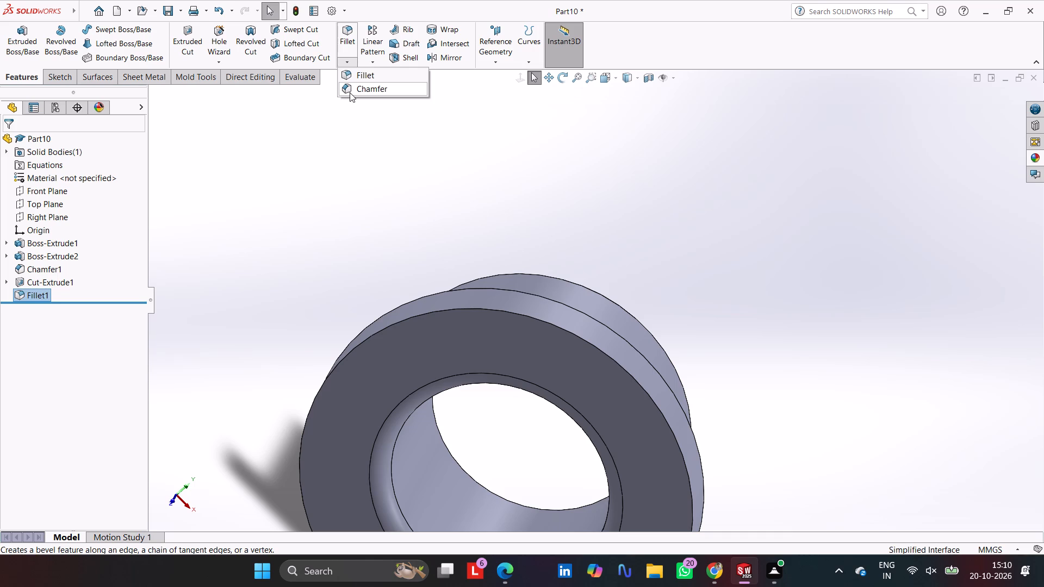
pyautogui.click(351, 90)
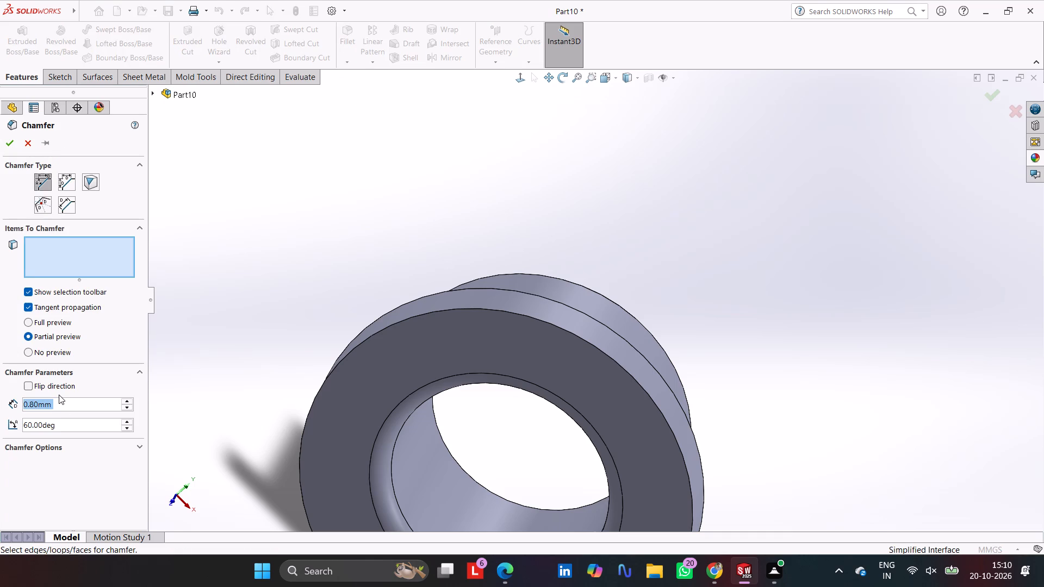
pyautogui.press('1')
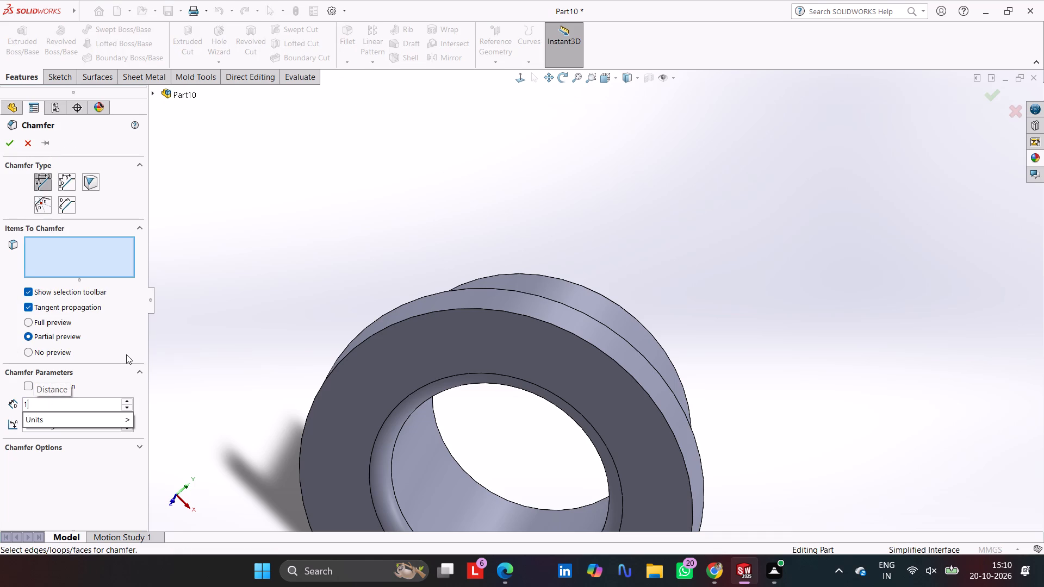
pyautogui.click(109, 386)
pyautogui.moveTo(65, 427); pyautogui.dragTo(0, 428)
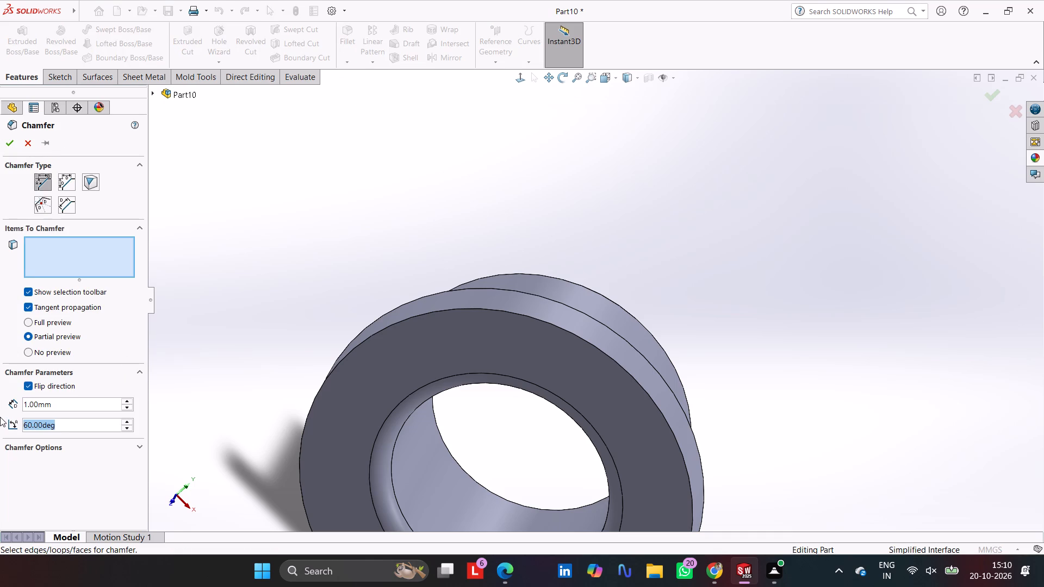
pyautogui.write('45')
pyautogui.press('Return')
pyautogui.click(483, 308)
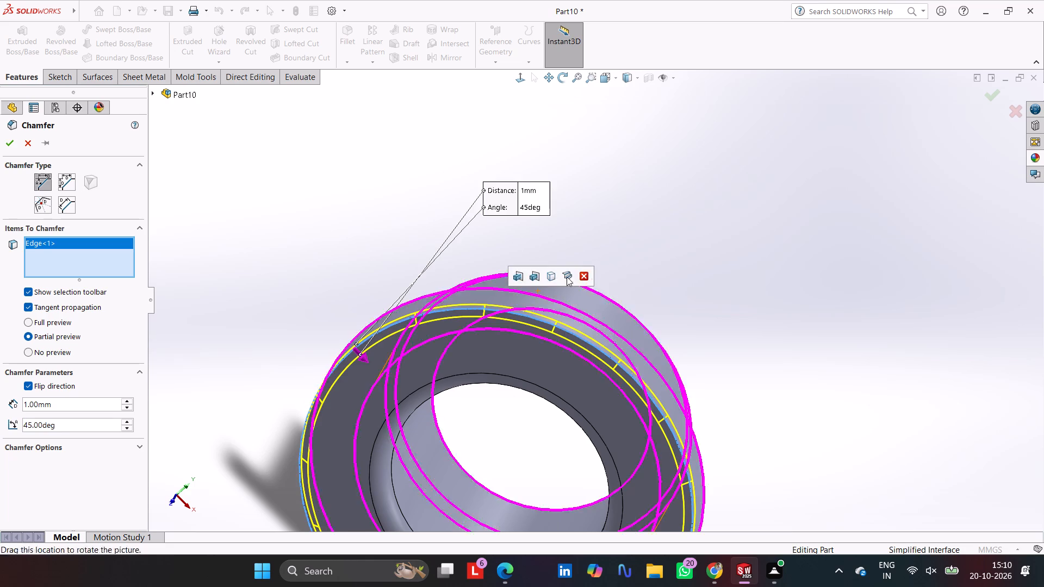
pyautogui.moveTo(637, 214); pyautogui.dragTo(561, 361, button='middle')
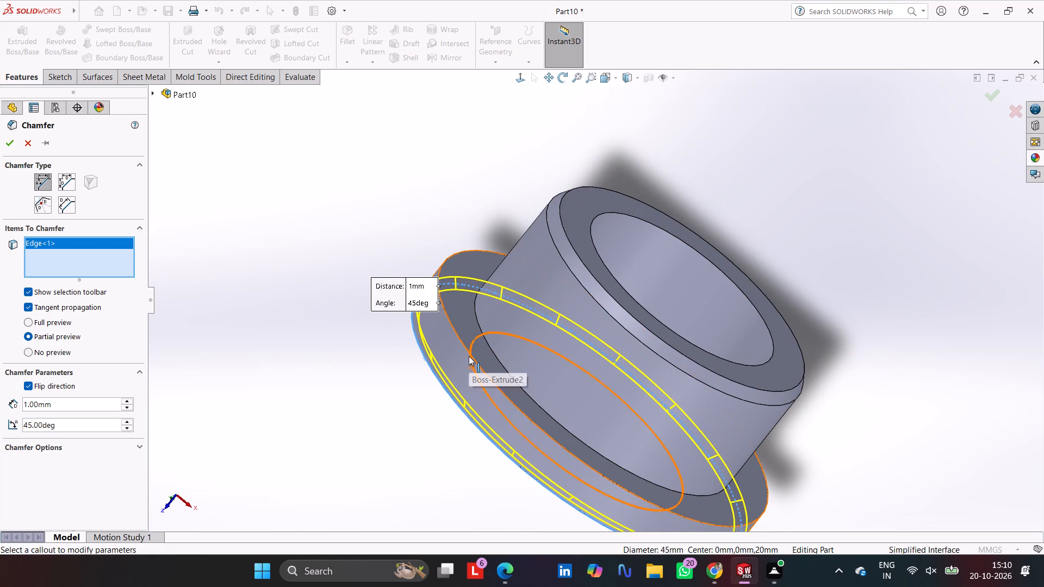
pyautogui.click(471, 354)
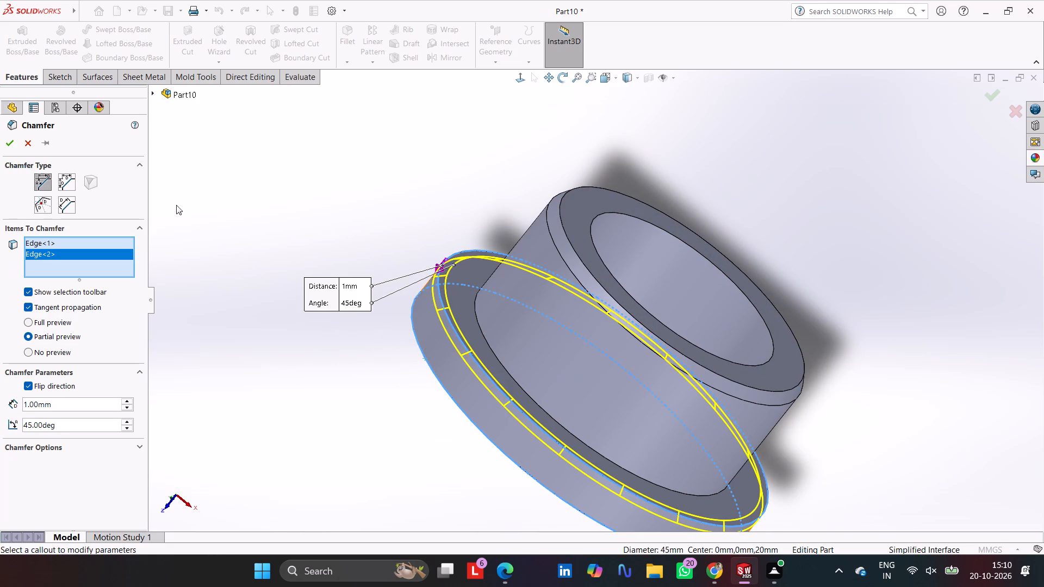
pyautogui.click(8, 141)
pyautogui.click(288, 221)
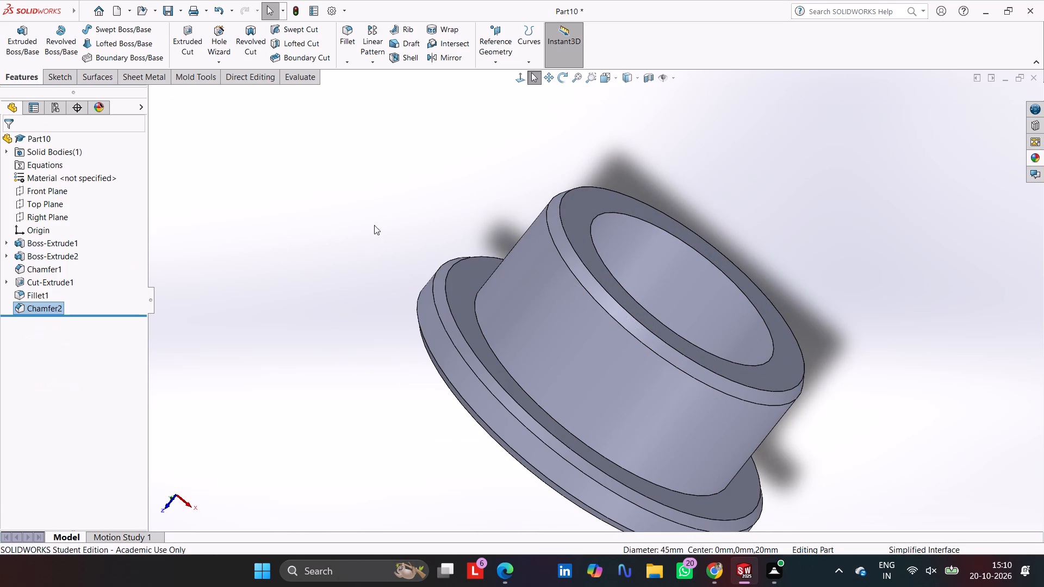
# Fillet the bore's edge at the cylinder's free end with a 1 mm symmetric radius.
pyautogui.moveTo(376, 220); pyautogui.dragTo(357, 140, button='middle')
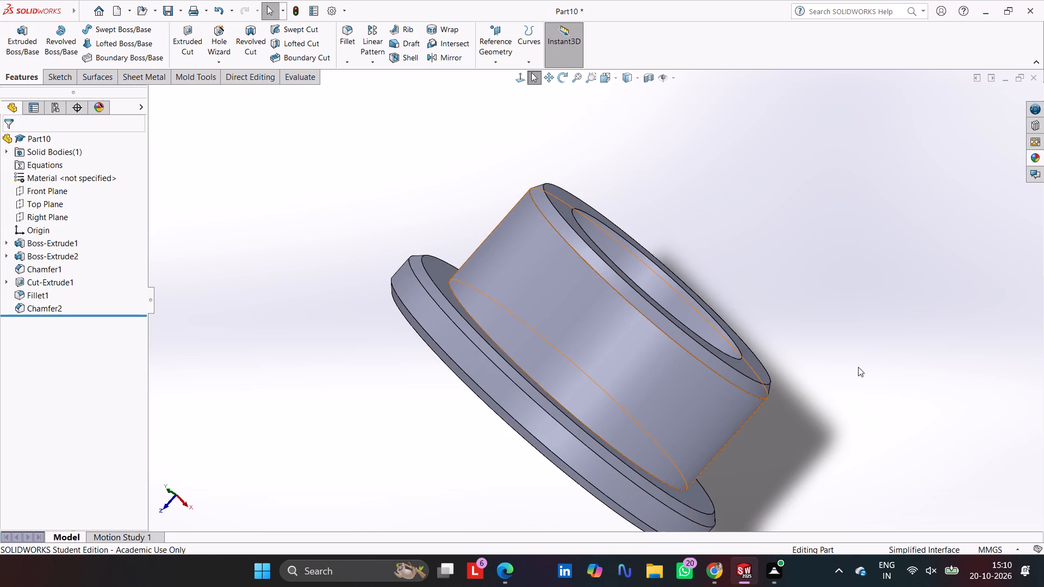
pyautogui.moveTo(801, 257); pyautogui.dragTo(771, 305, button='middle')
pyautogui.scroll(-4, 707, 305)
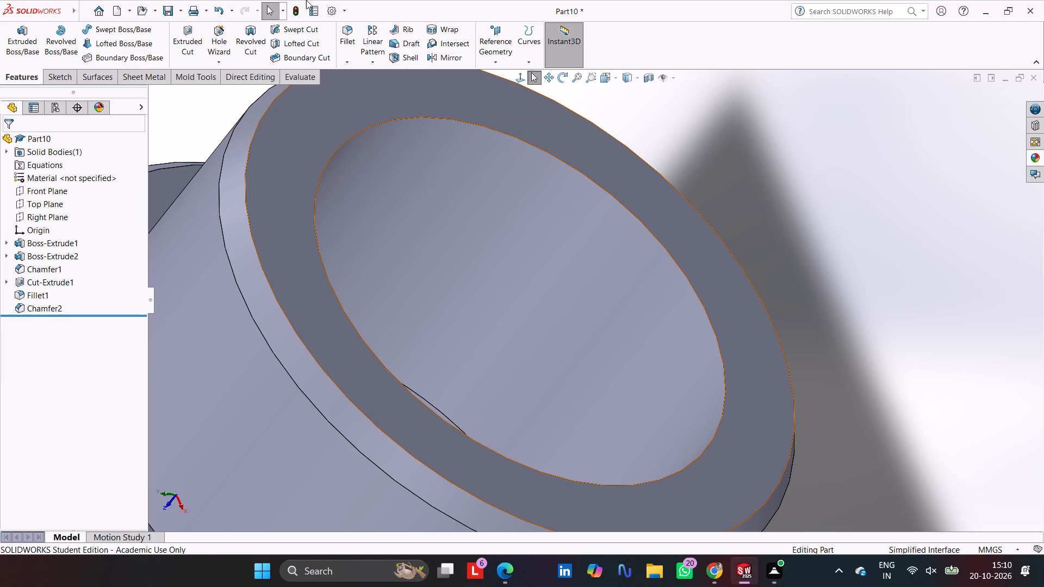
pyautogui.click(352, 41)
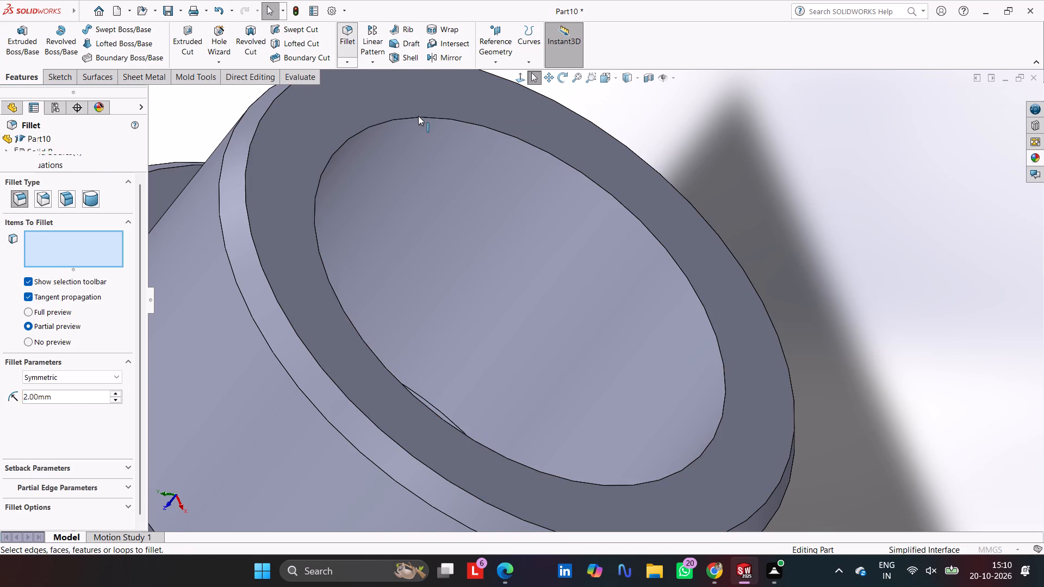
pyautogui.click(419, 118)
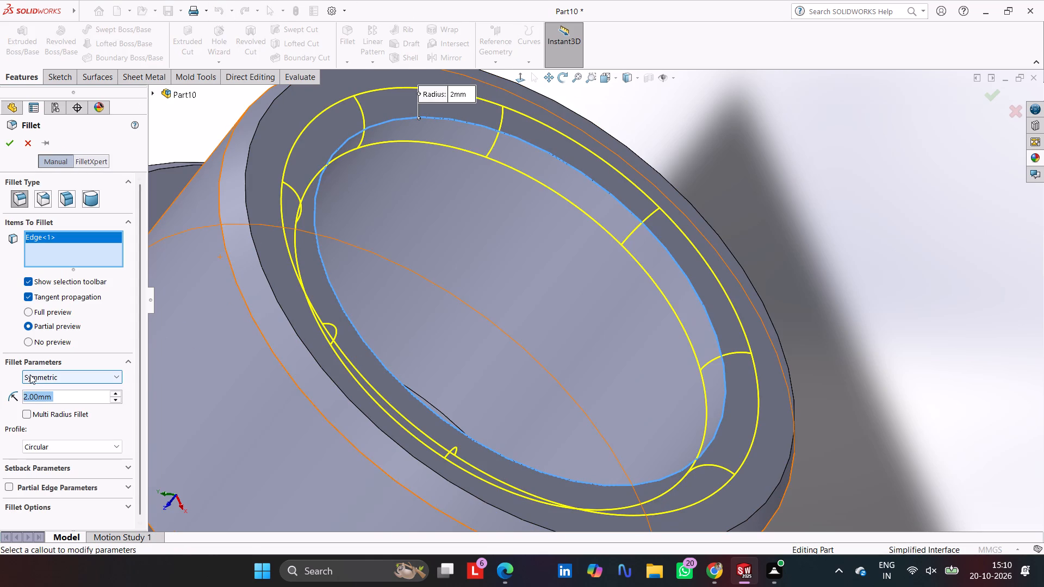
pyautogui.press('1')
pyautogui.press('Return')
pyautogui.press('Return')
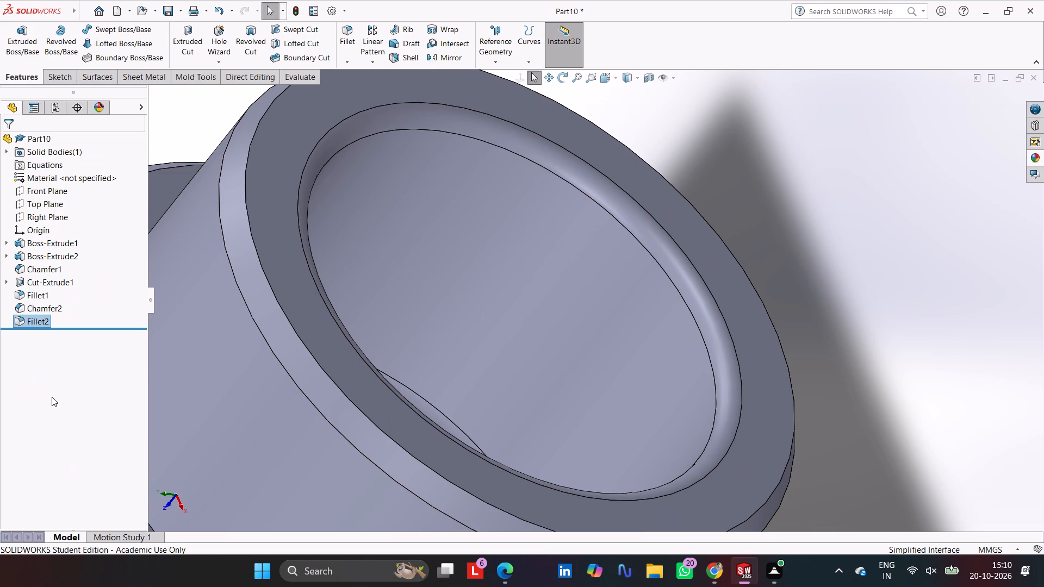
# Apply the solid Orange appearance to the whole body of the flanged bush, shown in isometric view.
pyautogui.hotkey('ctrl', '7')
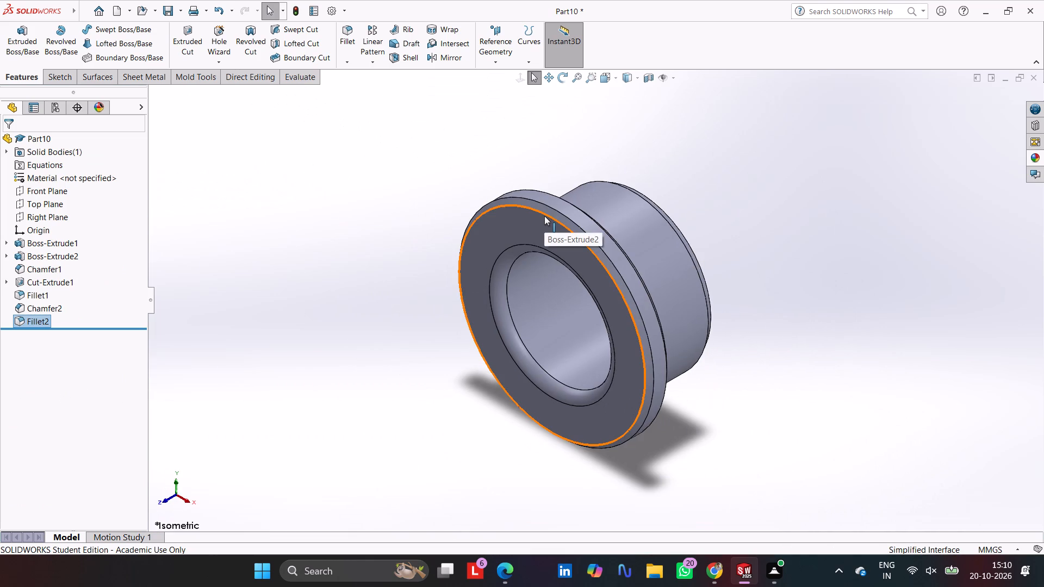
pyautogui.click(806, 319)
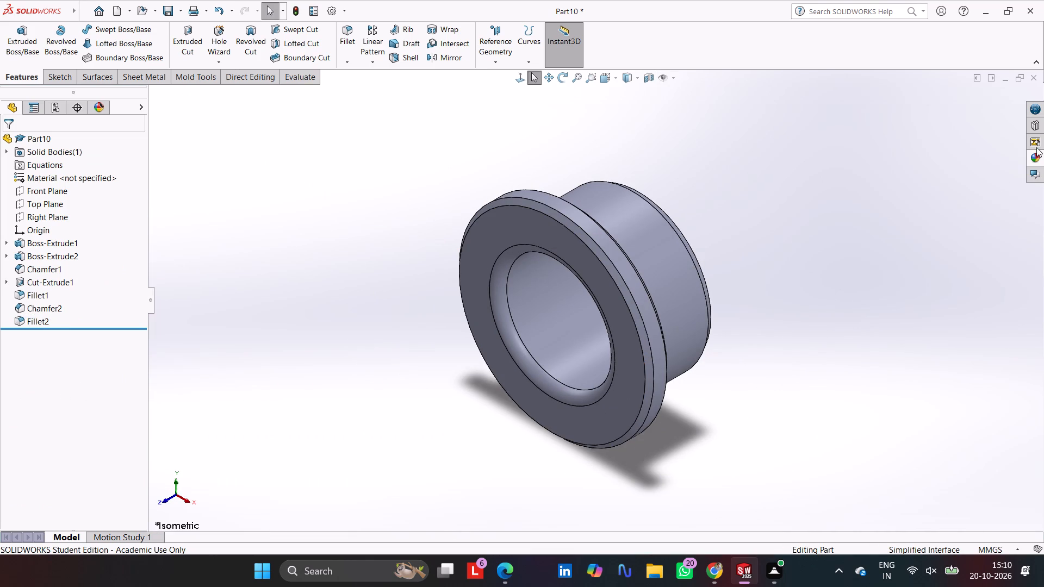
pyautogui.click(1031, 160)
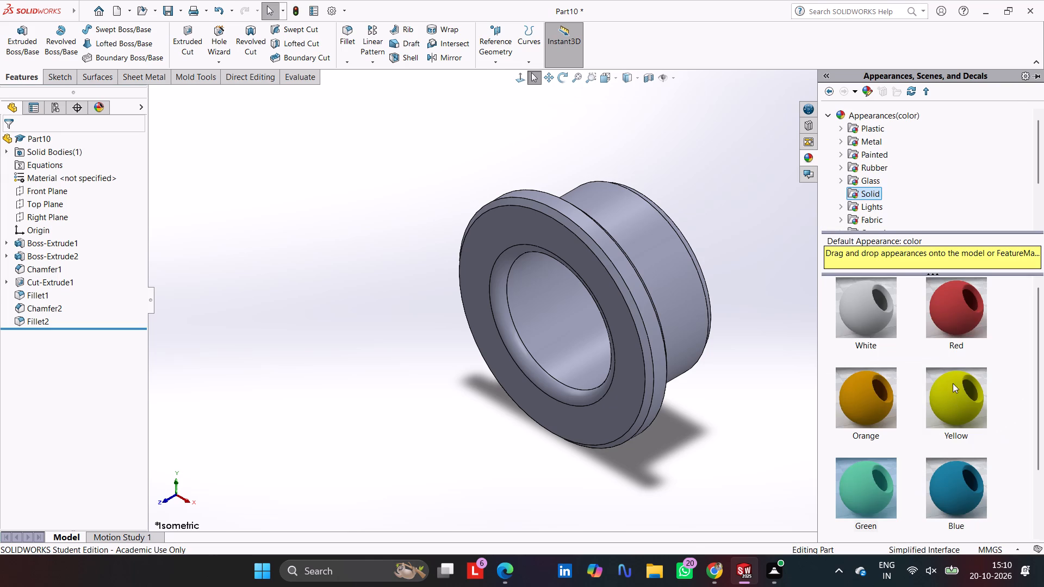
pyautogui.moveTo(871, 398); pyautogui.dragTo(647, 271)
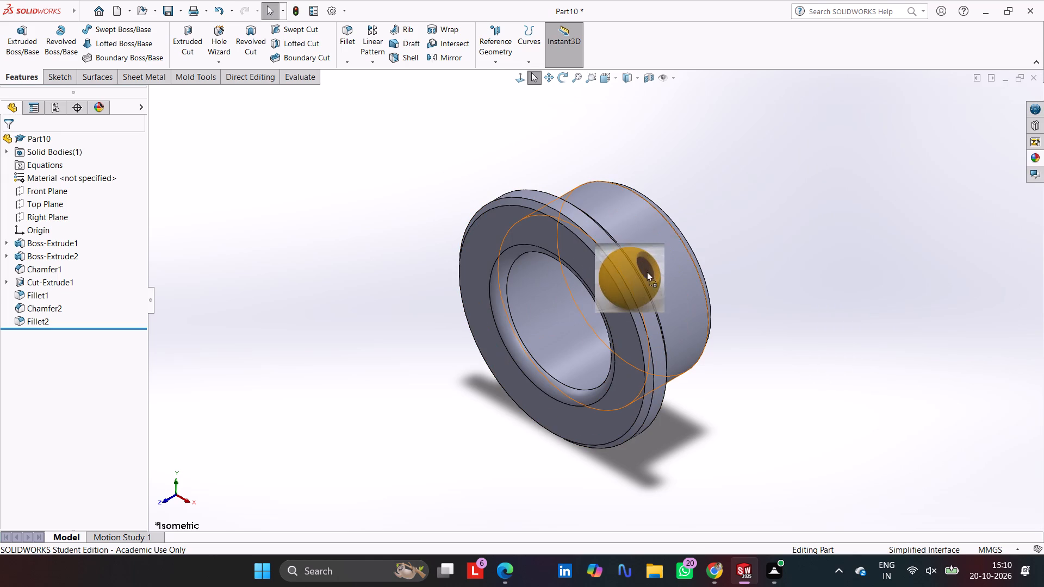
pyautogui.moveTo(647, 271); pyautogui.dragTo(657, 267)
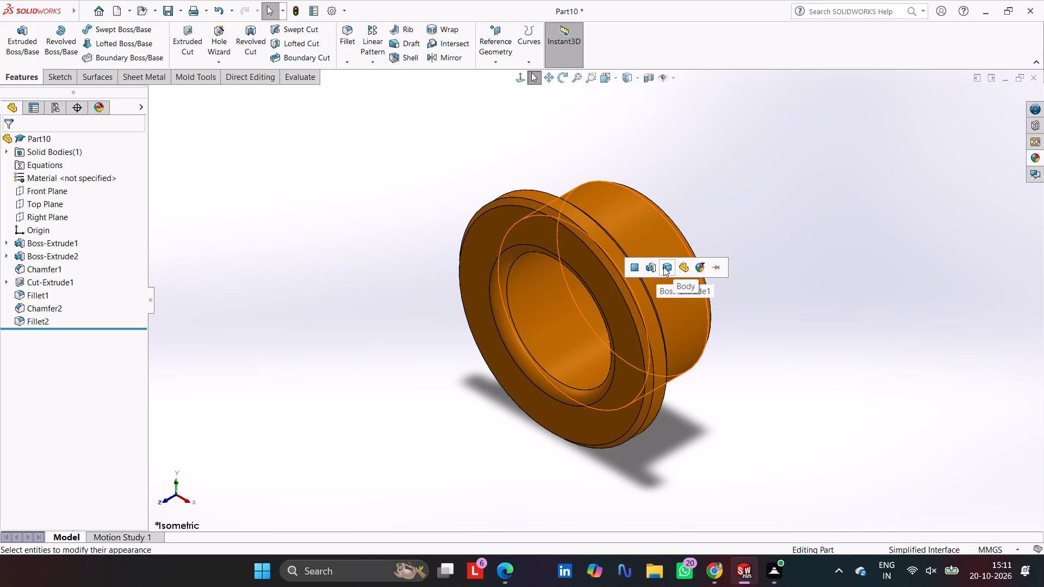
pyautogui.click(664, 268)
pyautogui.click(804, 173)
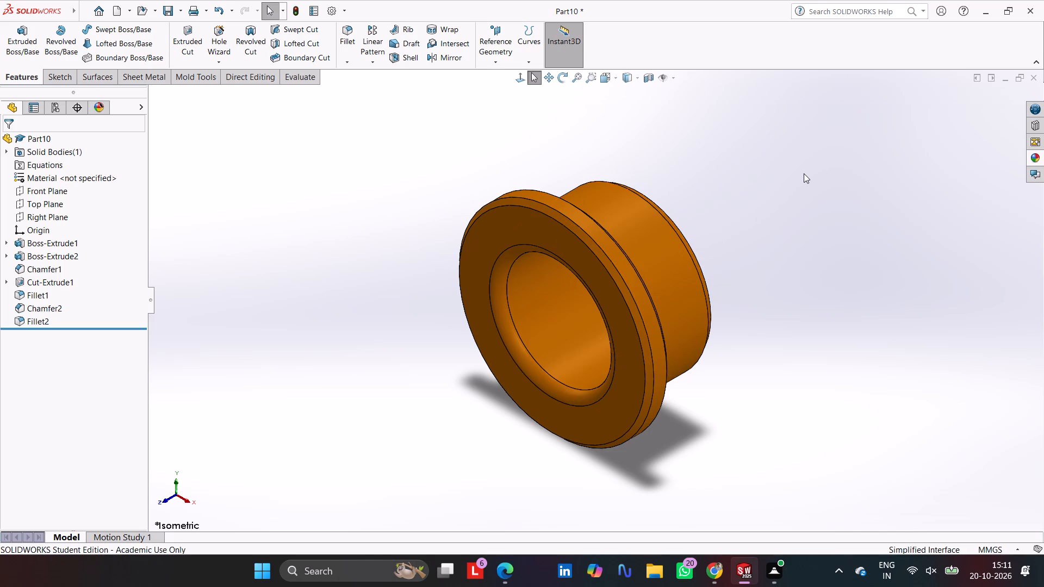
# Save the part as 4 in the universal joint project folder.
pyautogui.hotkey('ctrl', 's')
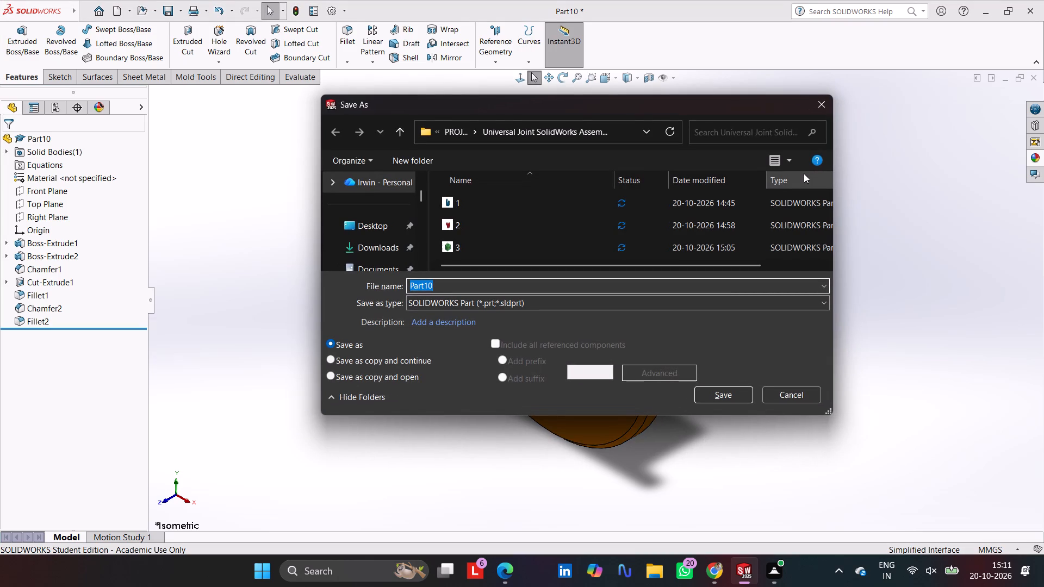
pyautogui.press('4')
pyautogui.press('Return')
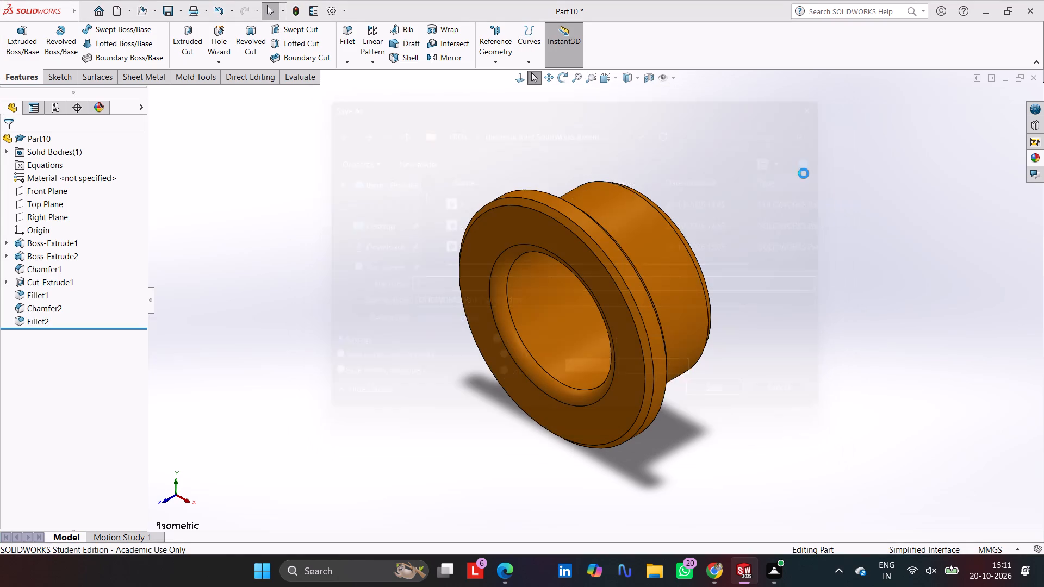
# Print the current screen image to PDF on A4 paper and save the output as 4.
pyautogui.hotkey('ctrl', 'p')
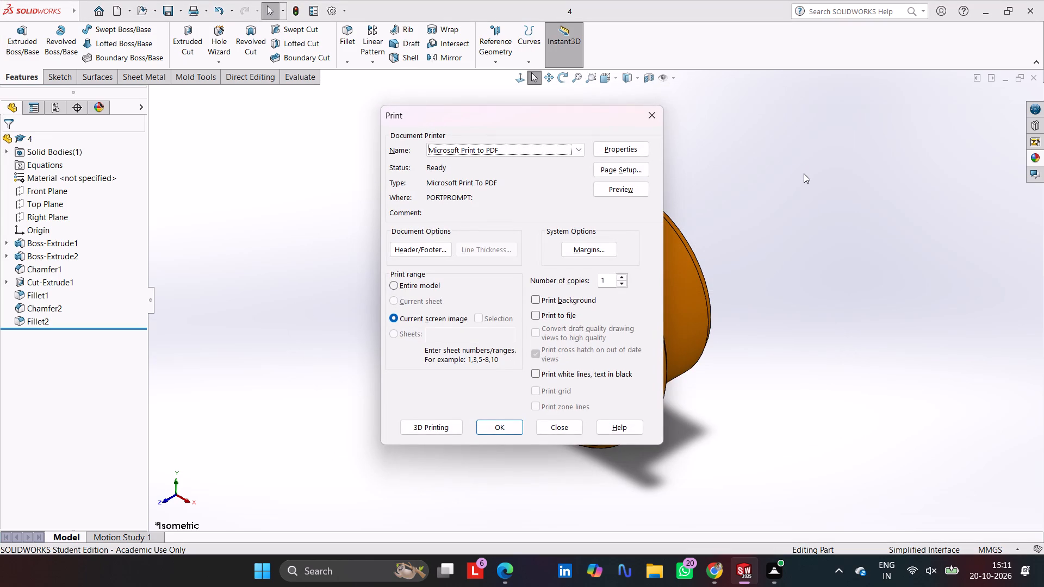
pyautogui.click(620, 170)
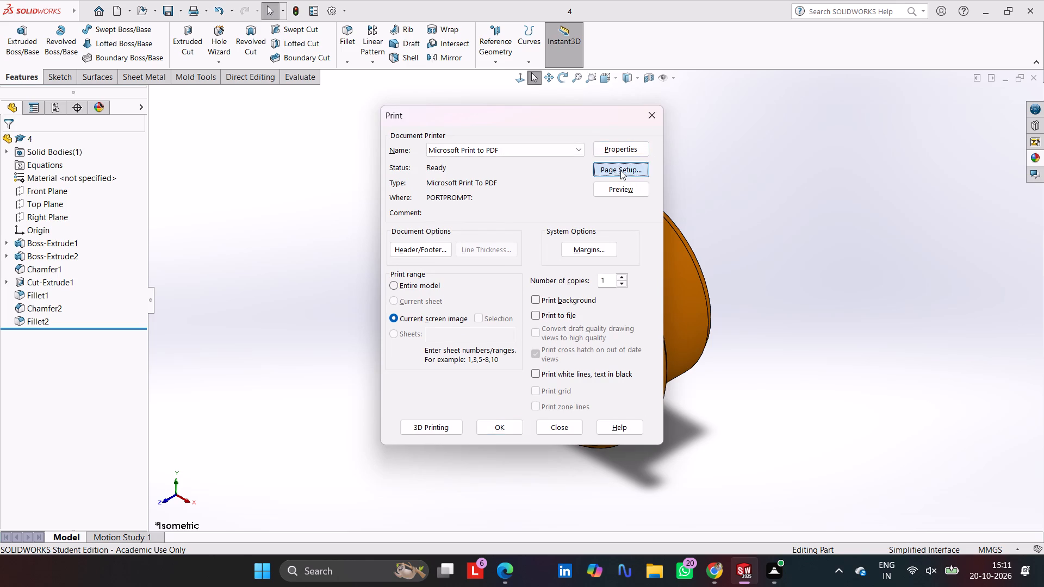
pyautogui.click(506, 318)
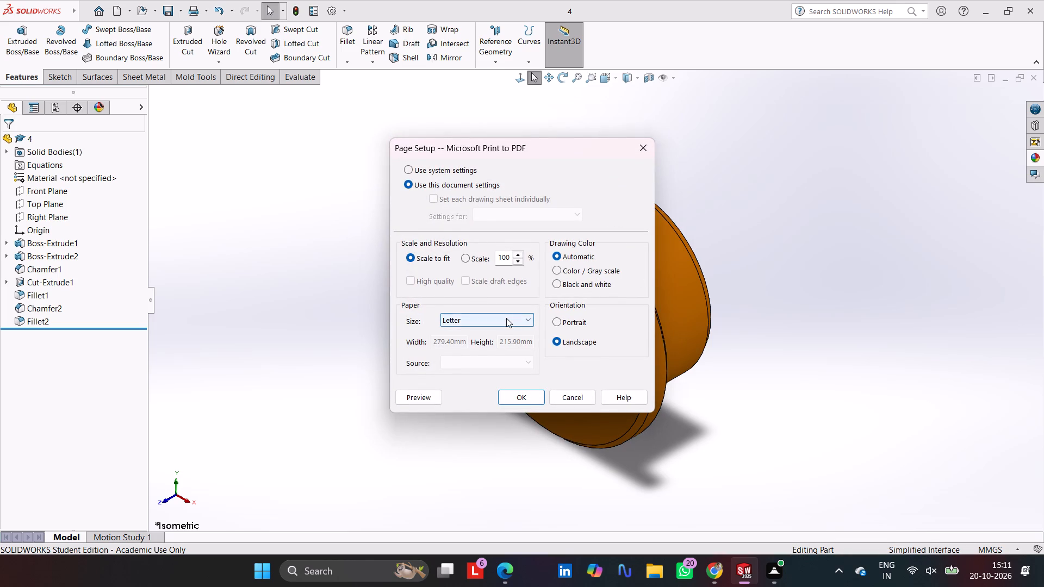
pyautogui.scroll(9, 511, 124)
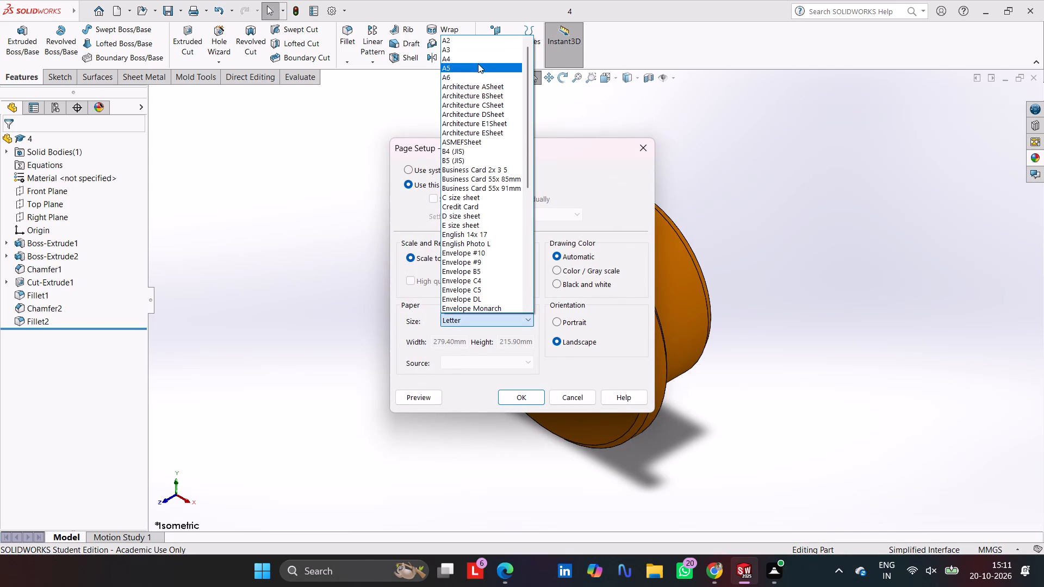
pyautogui.click(480, 59)
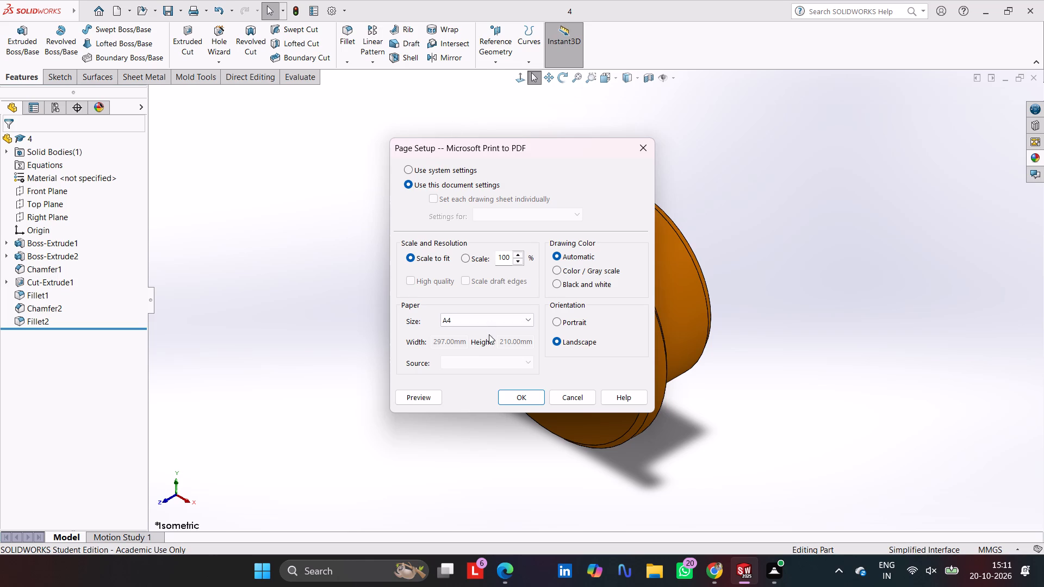
pyautogui.click(508, 398)
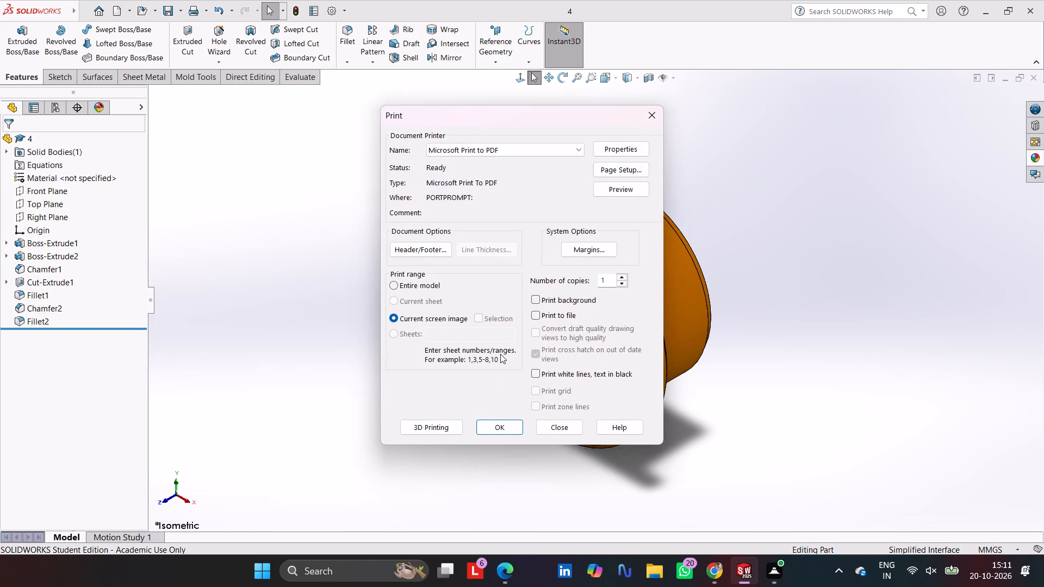
pyautogui.click(497, 430)
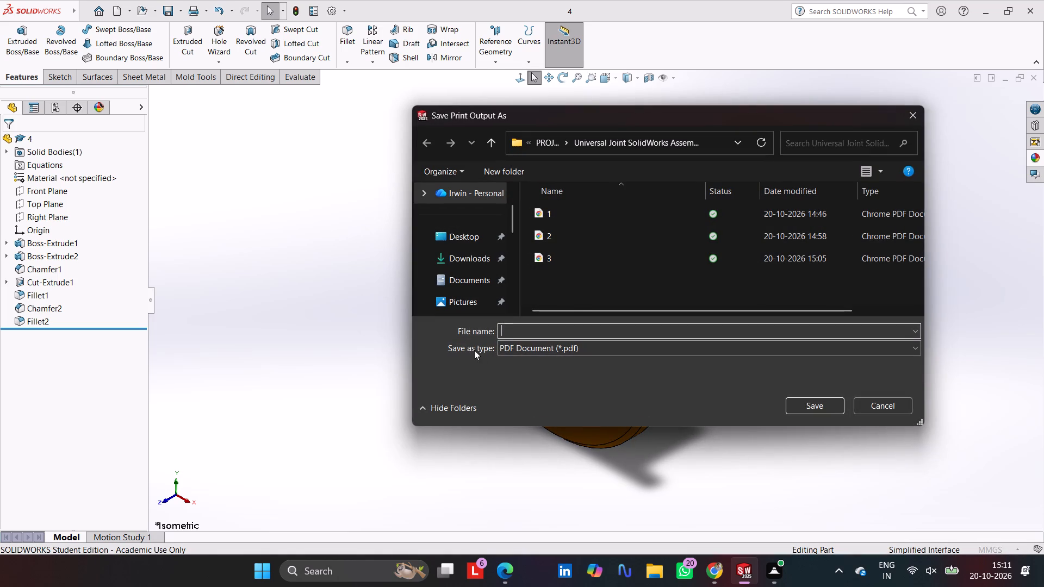
pyautogui.press('4')
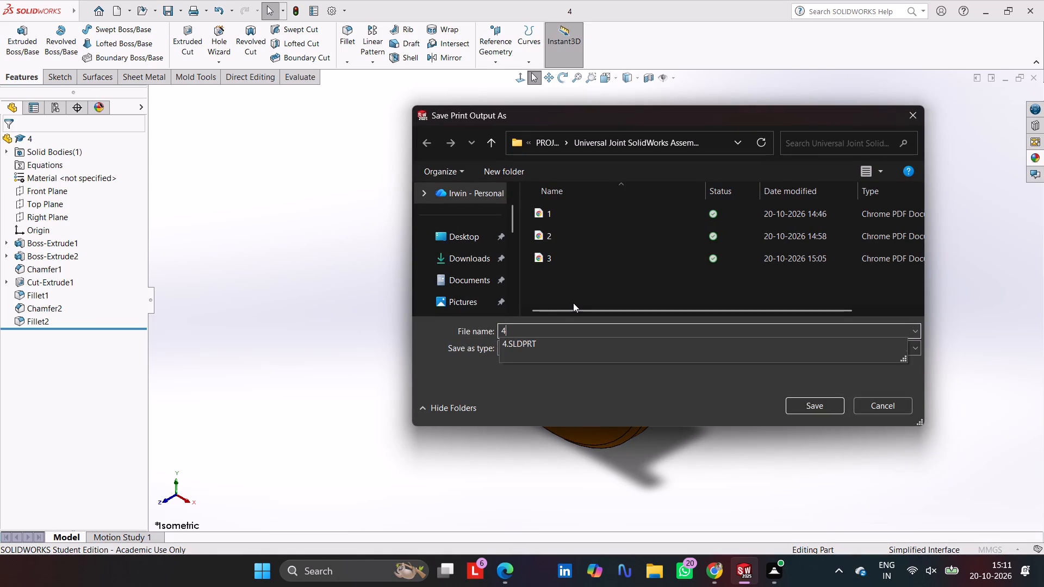
pyautogui.press('Return')
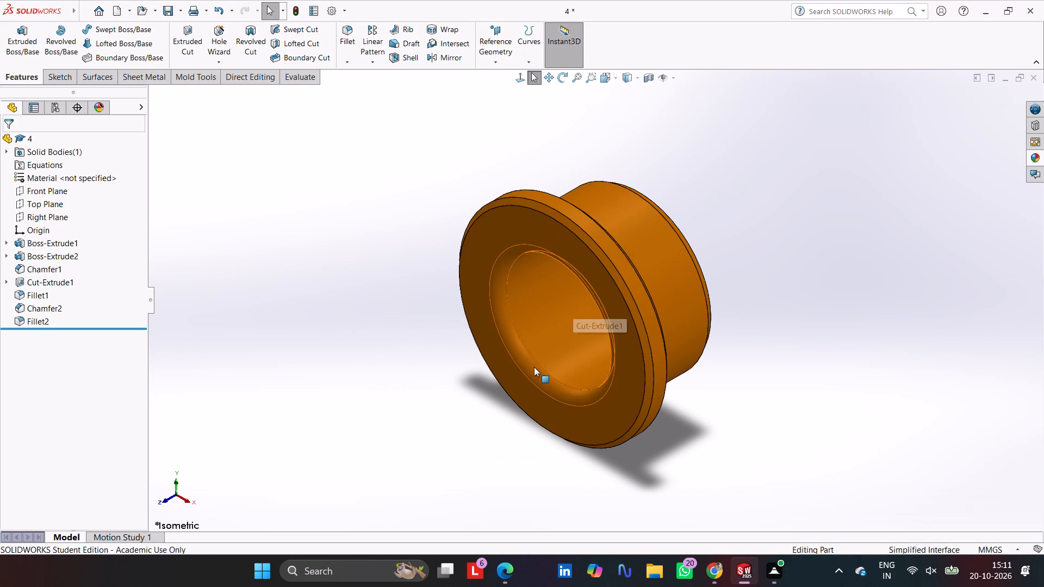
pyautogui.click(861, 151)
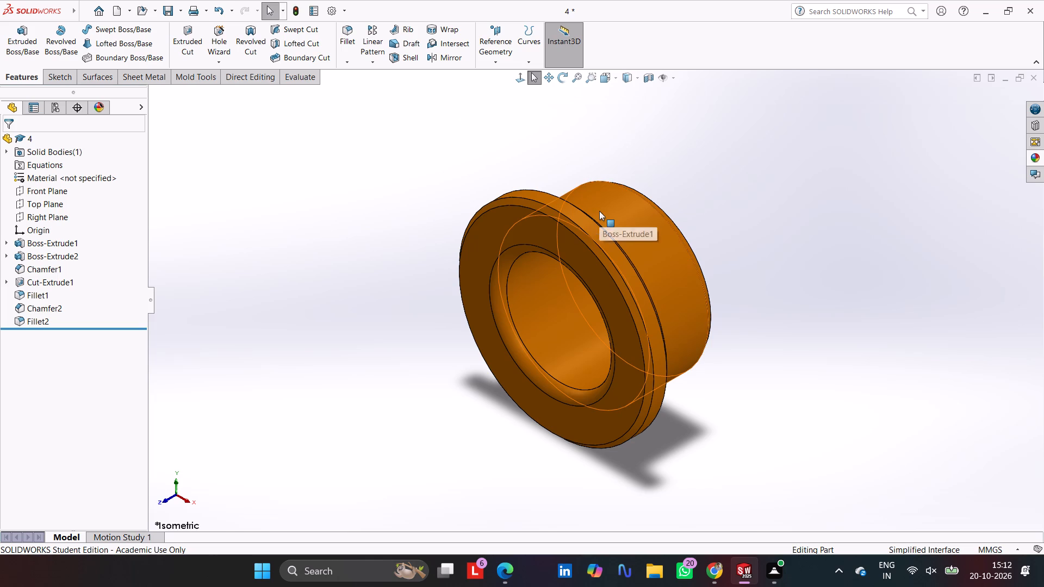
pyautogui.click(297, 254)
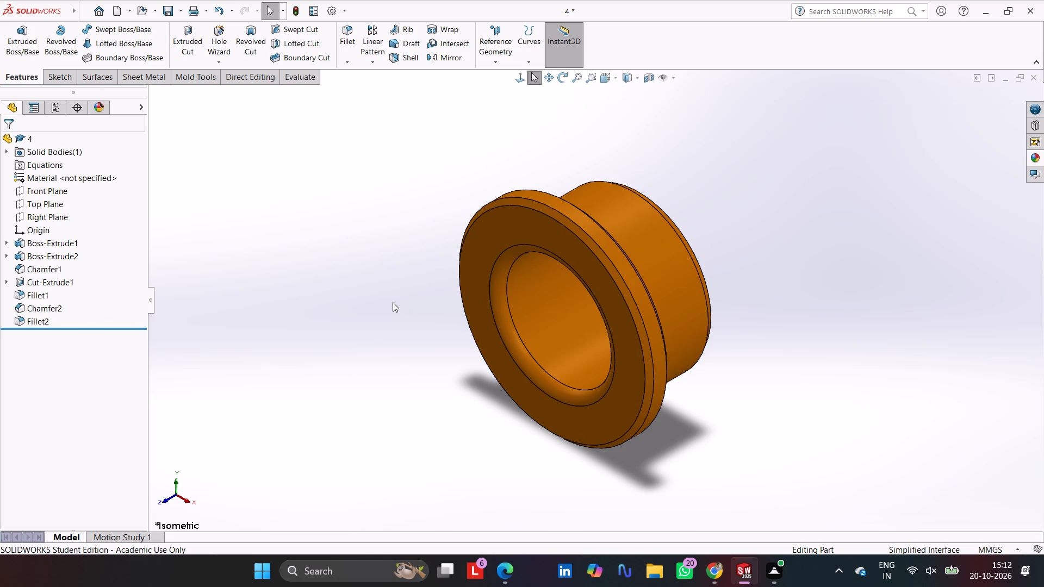
# Create a new part document.
pyautogui.hotkey('ctrl', 'n')
pyautogui.press('Return')
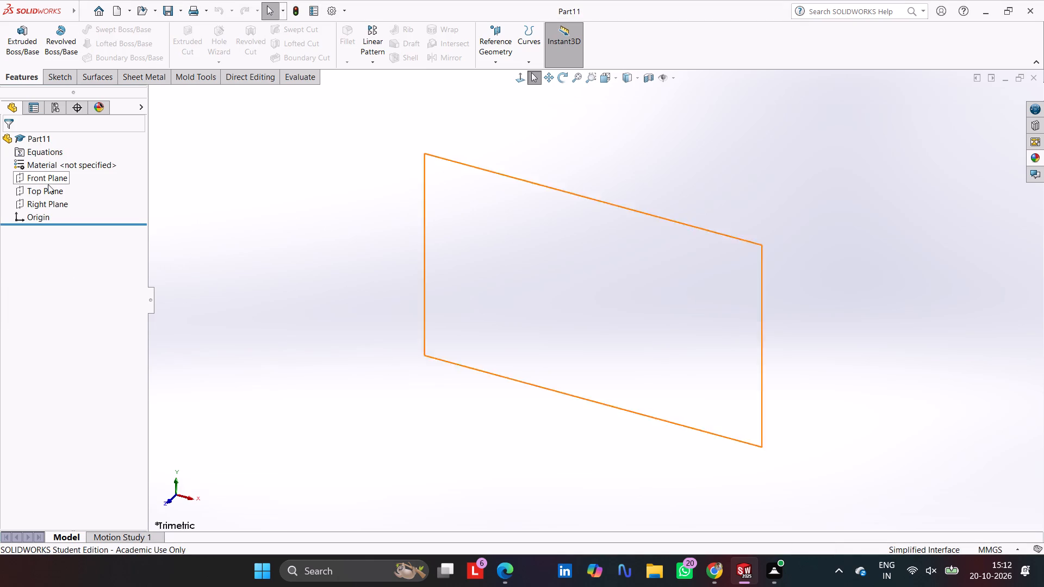
# Sketch a circle centred on the origin on the Top Plane and dimension its diameter to 5 mm.
pyautogui.click(40, 188)
pyautogui.click(52, 40)
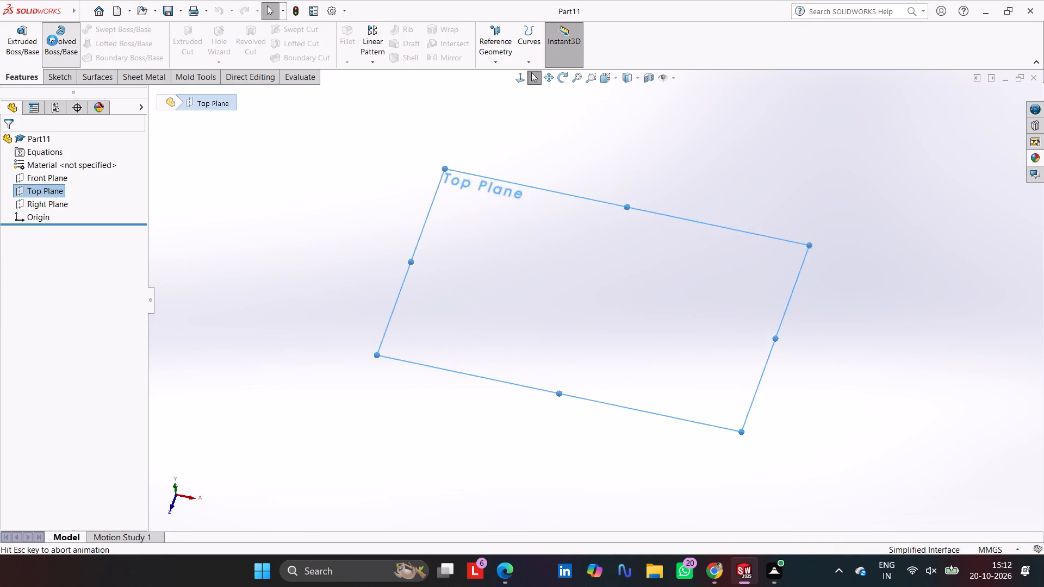
pyautogui.click(17, 77)
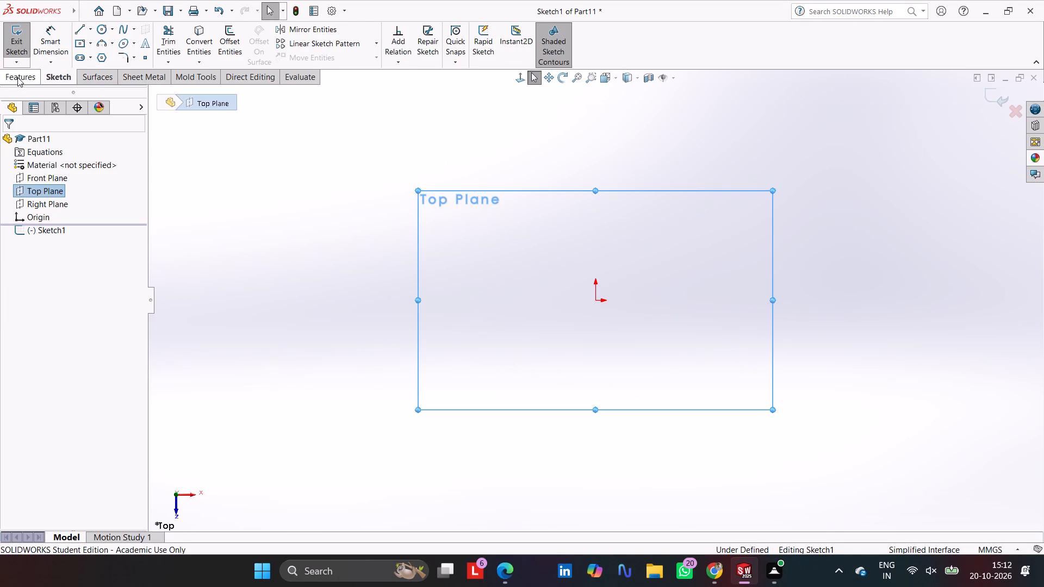
pyautogui.click(51, 77)
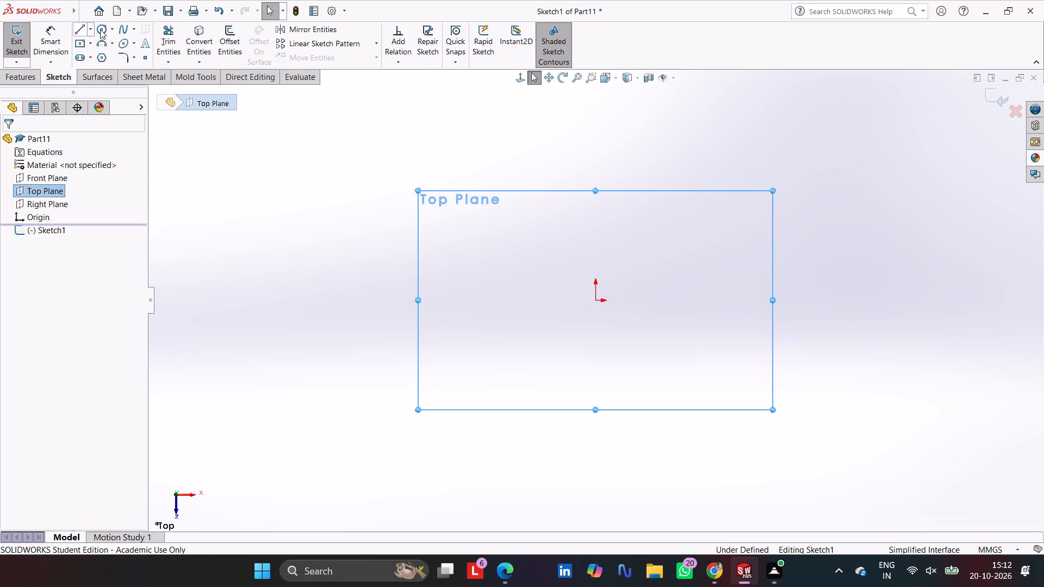
pyautogui.click(100, 29)
pyautogui.click(596, 299)
pyautogui.moveTo(549, 320); pyautogui.dragTo(543, 320)
pyautogui.click(61, 36)
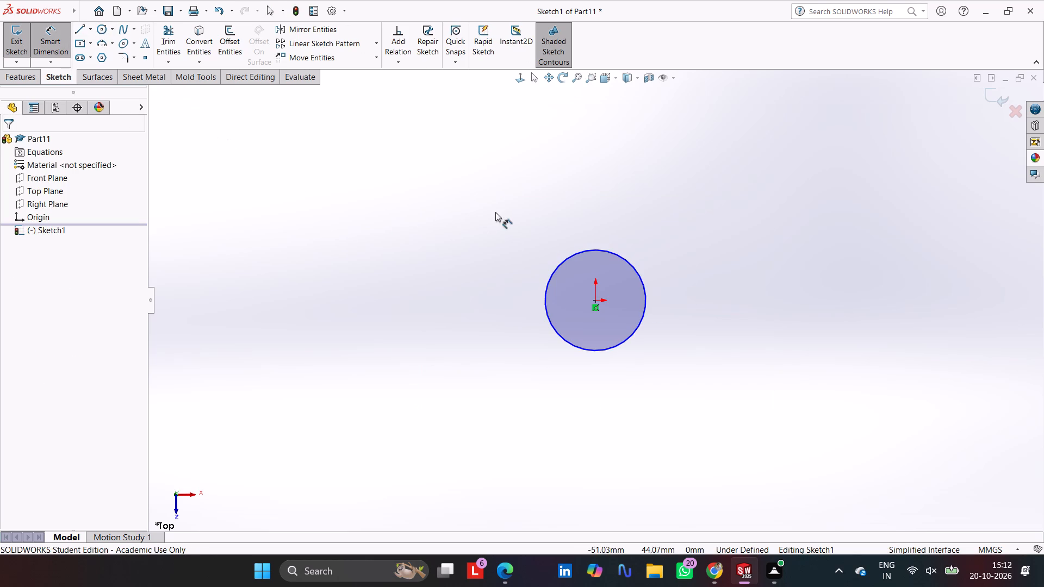
pyautogui.click(571, 253)
pyautogui.click(520, 247)
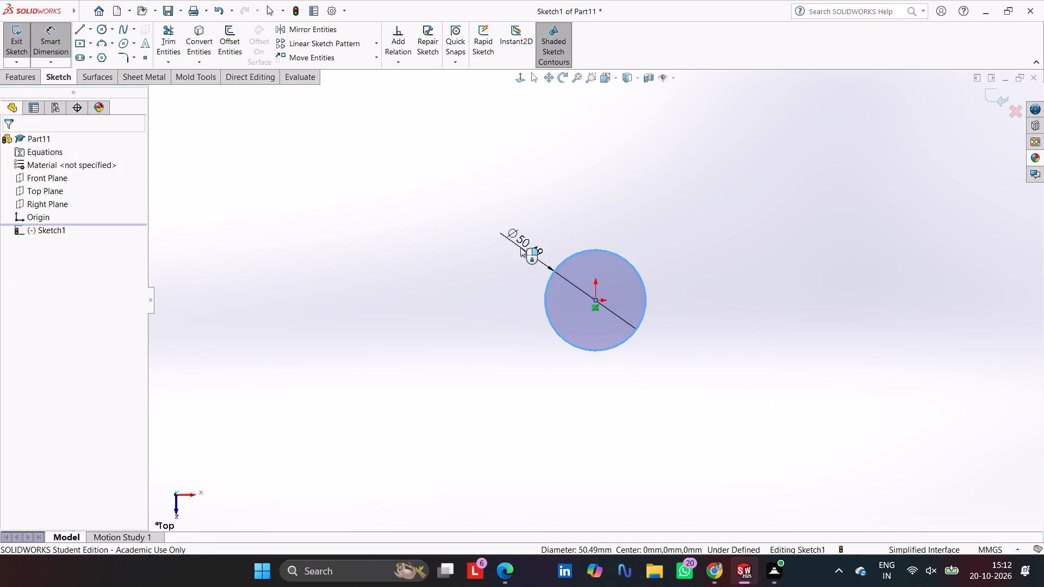
pyautogui.press('5')
pyautogui.press('Return')
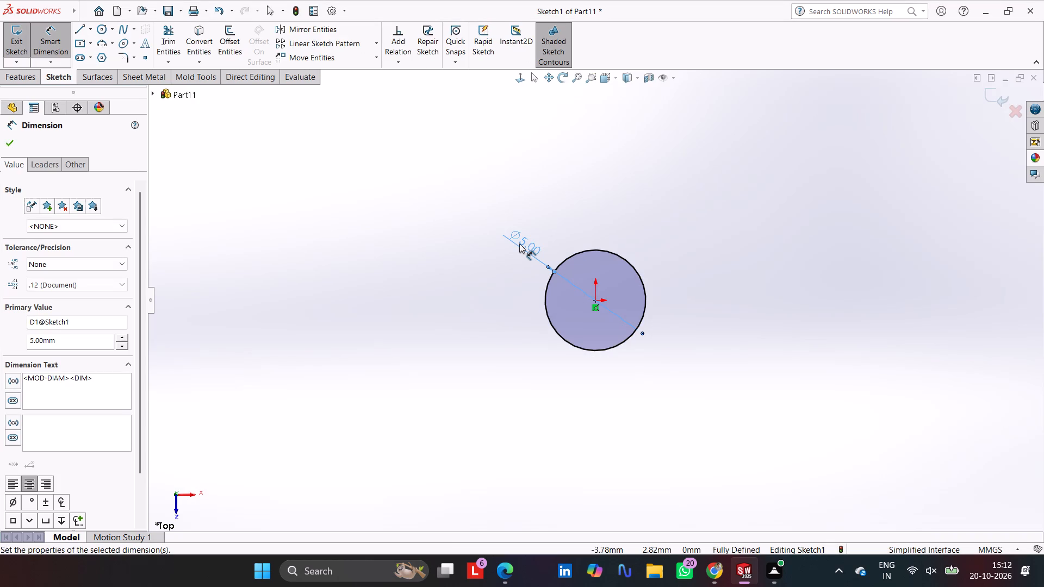
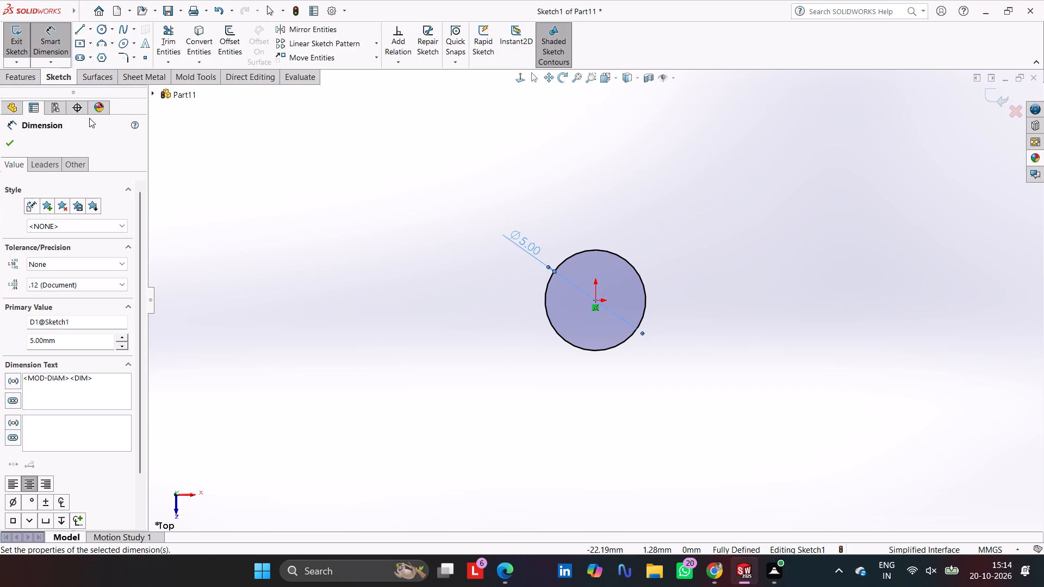
# Extrude the 5 mm circle as a boss with the Mid Plane end condition to a total depth of 41 mm.
pyautogui.click(10, 145)
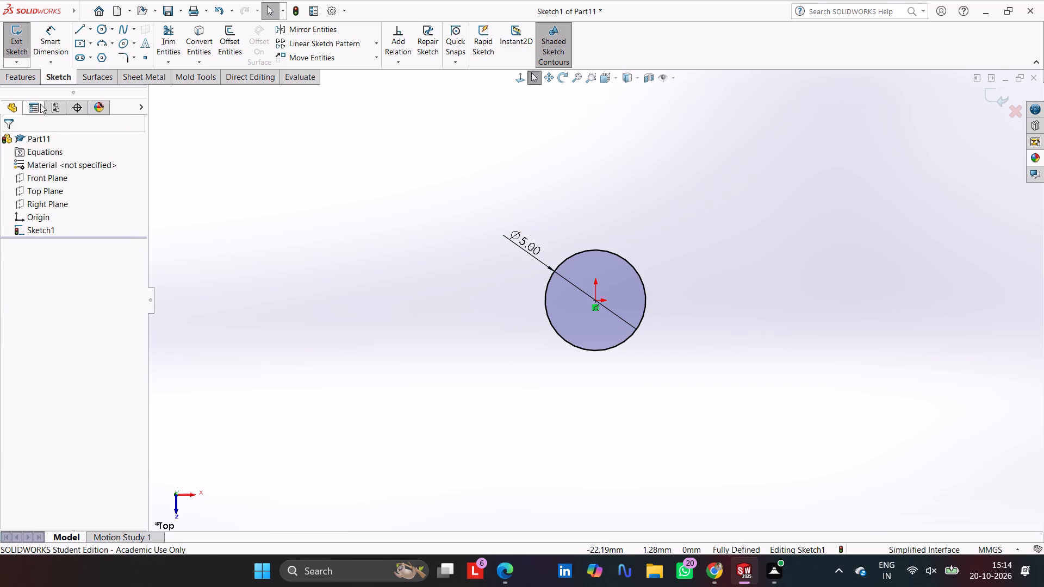
pyautogui.click(33, 82)
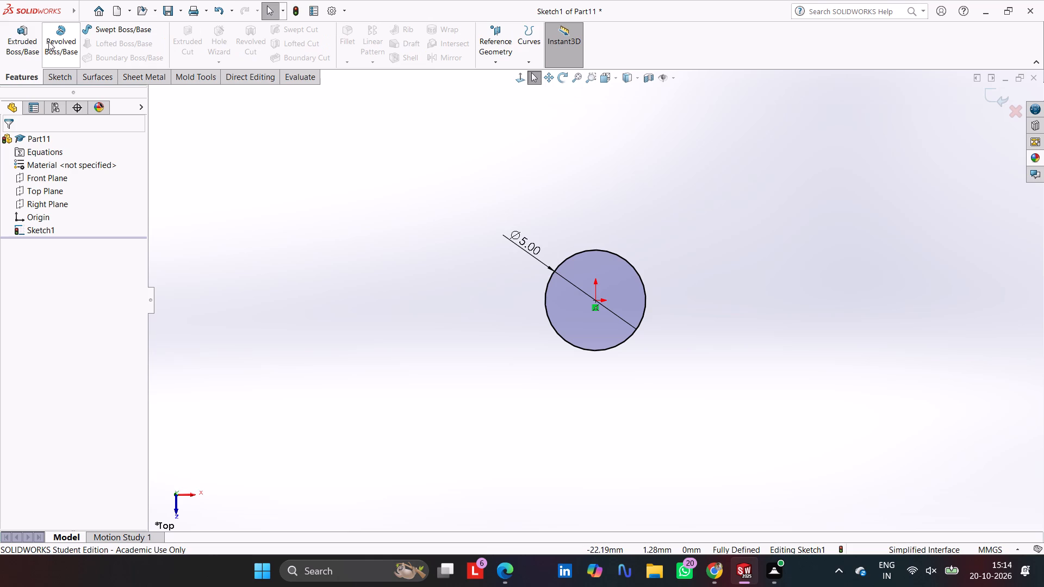
pyautogui.click(23, 34)
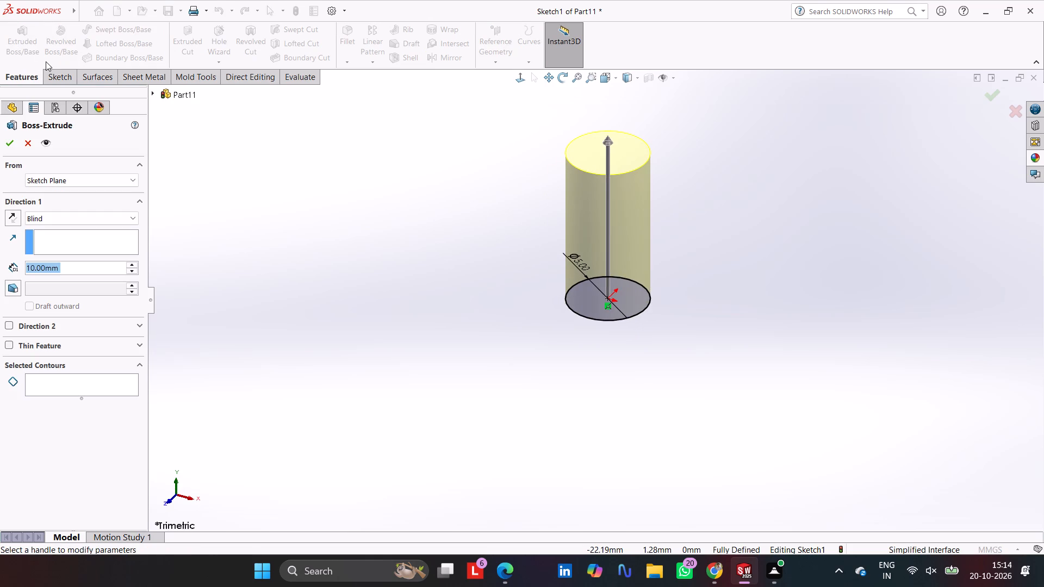
pyautogui.click(80, 217)
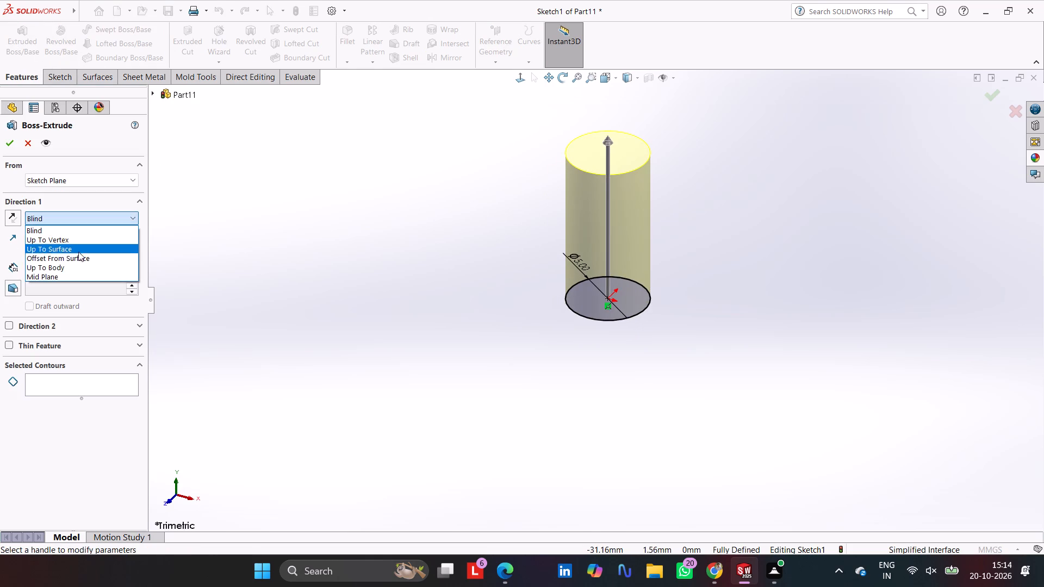
pyautogui.click(77, 277)
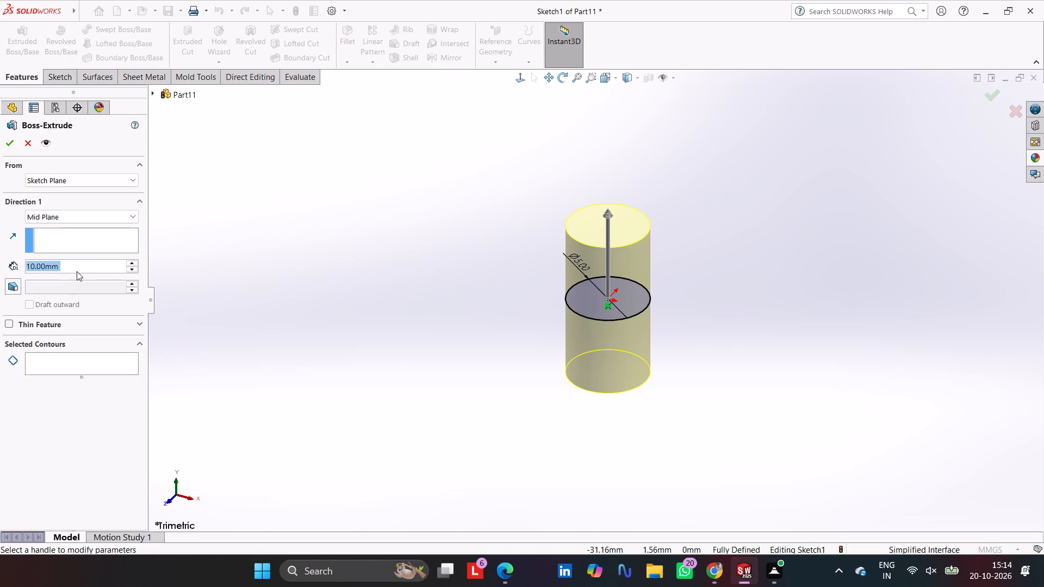
pyautogui.write('41')
pyautogui.press('Return')
pyautogui.press('Return')
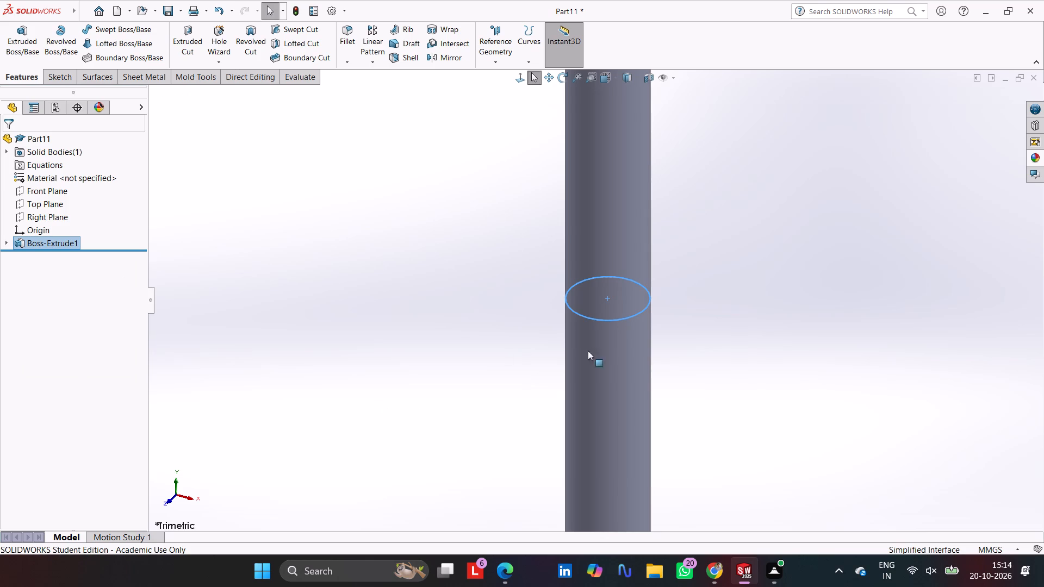
pyautogui.scroll(6, 669, 341)
pyautogui.click(698, 245)
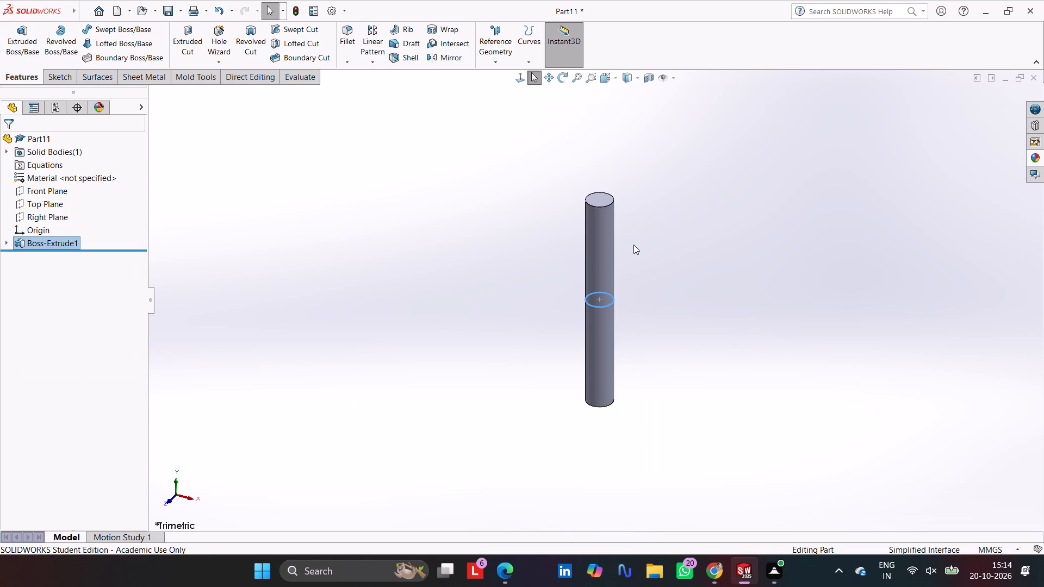
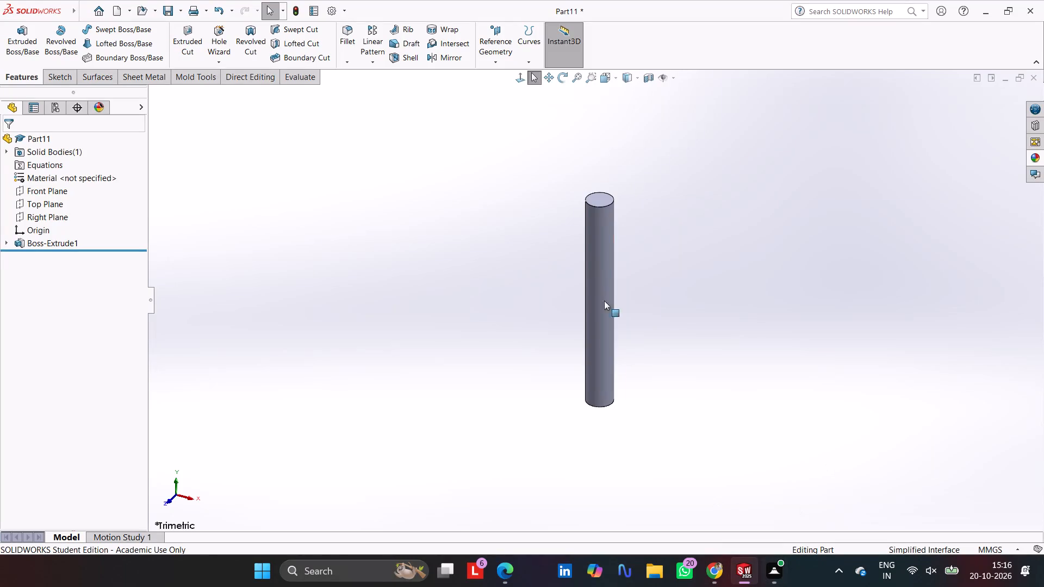
# Create a new assembly document and place part 1, the blue yoke, as its first component.
pyautogui.press('`')
pyautogui.hotkey('ctrl', 'n')
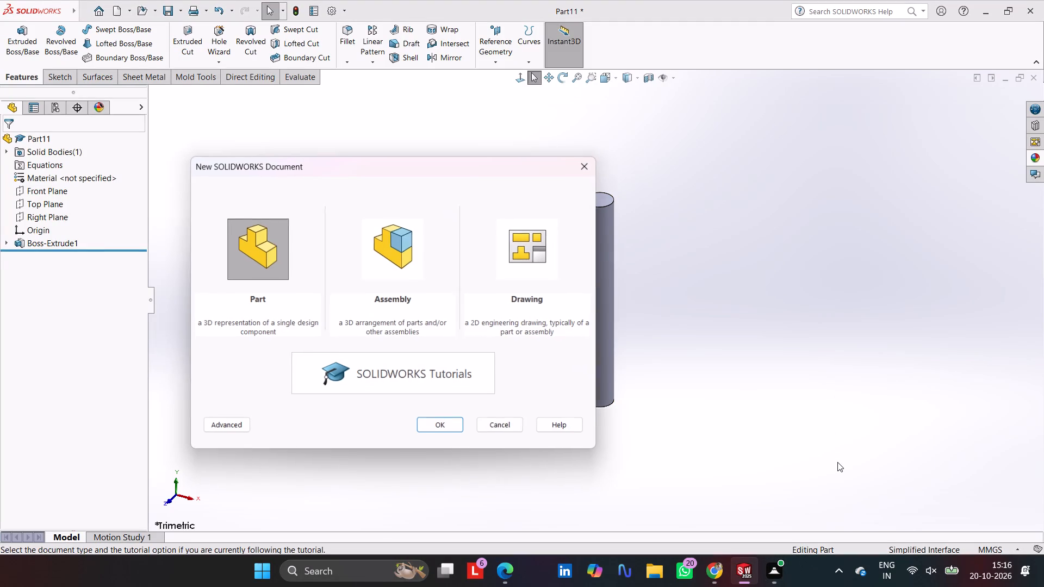
pyautogui.click(388, 241)
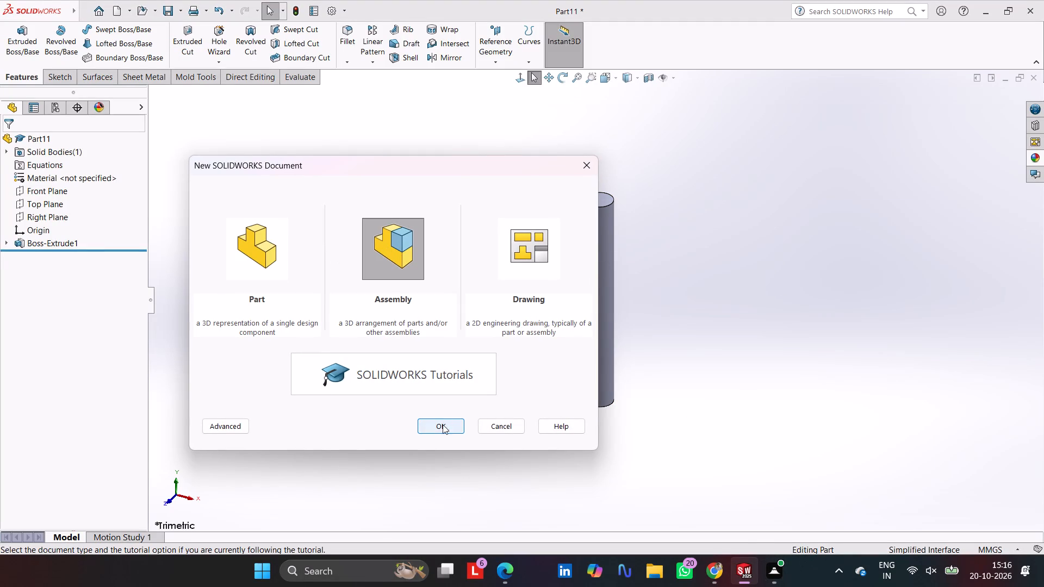
pyautogui.click(443, 432)
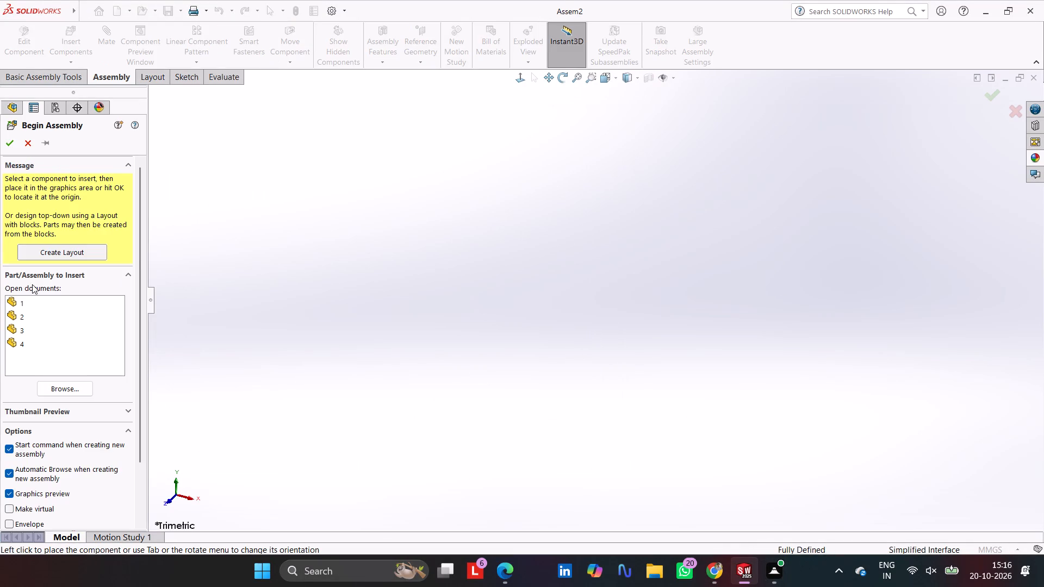
pyautogui.click(47, 303)
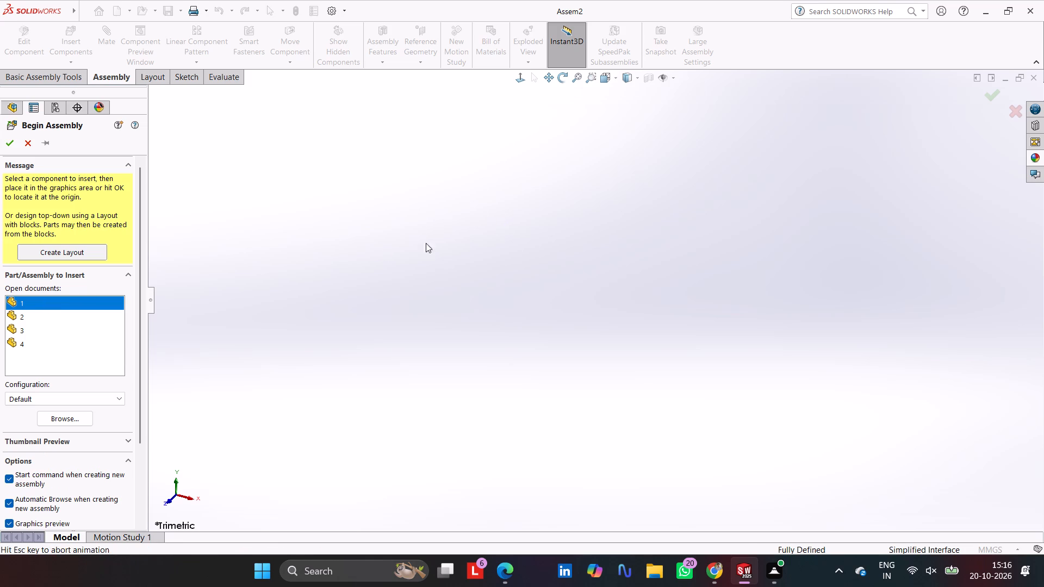
pyautogui.click(480, 242)
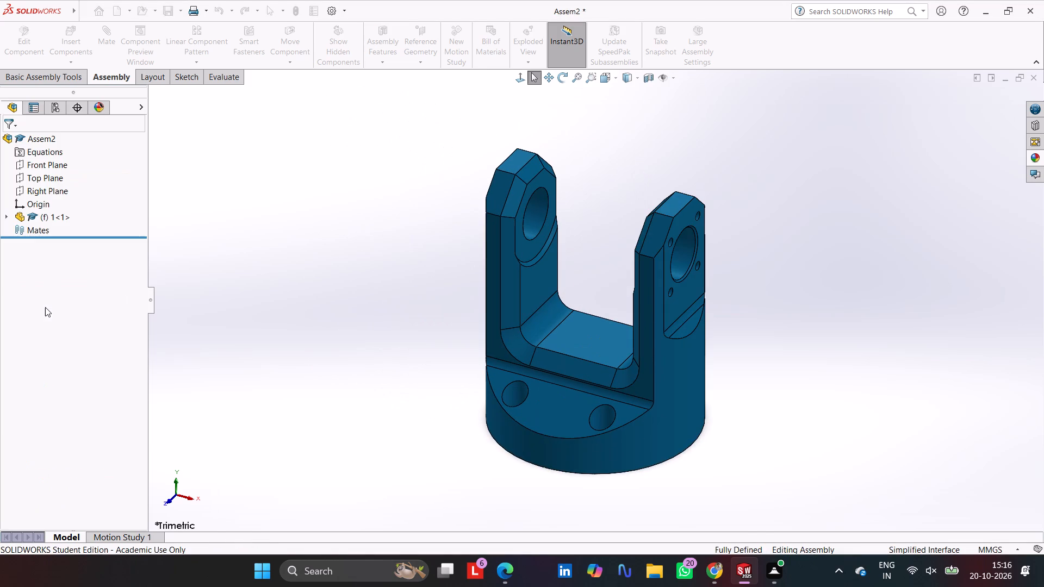
# Insert a second copy of part 1 beside the first yoke.
pyautogui.click(76, 26)
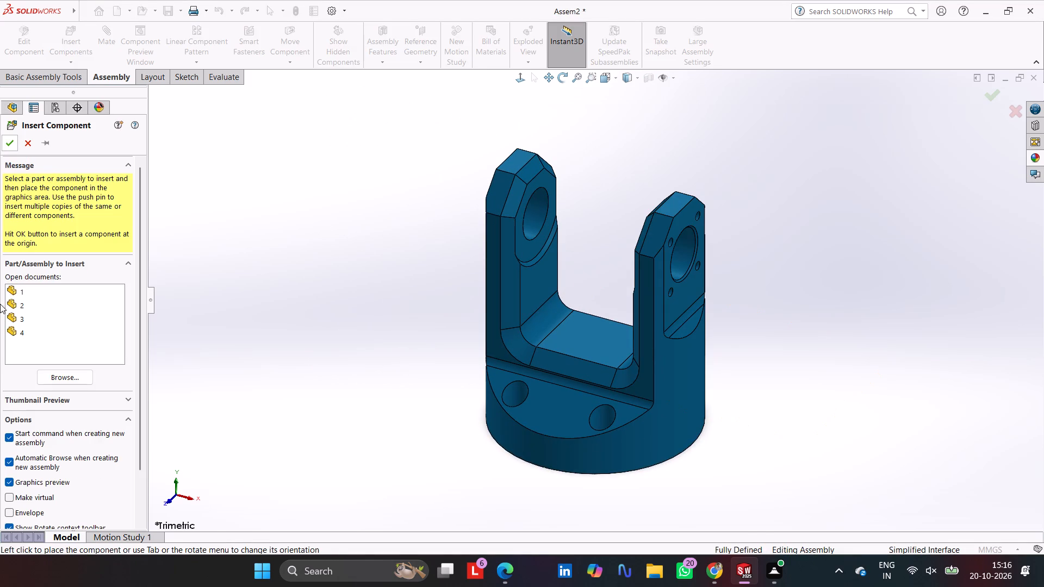
pyautogui.click(54, 289)
pyautogui.click(918, 245)
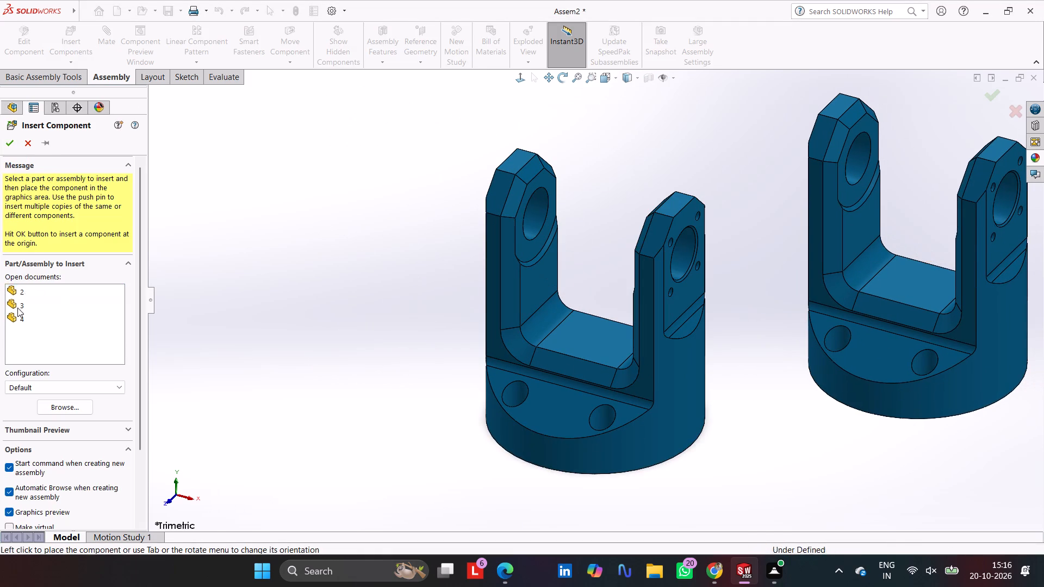
# Insert part 2, the red flanged pin, in open space on the other side of the first yoke.
pyautogui.click(77, 49)
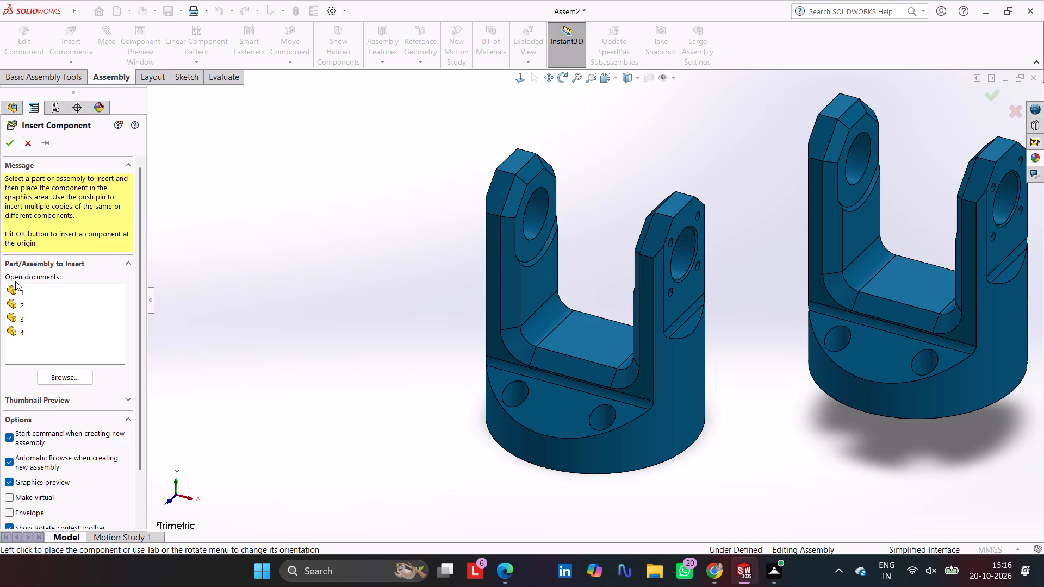
pyautogui.click(22, 305)
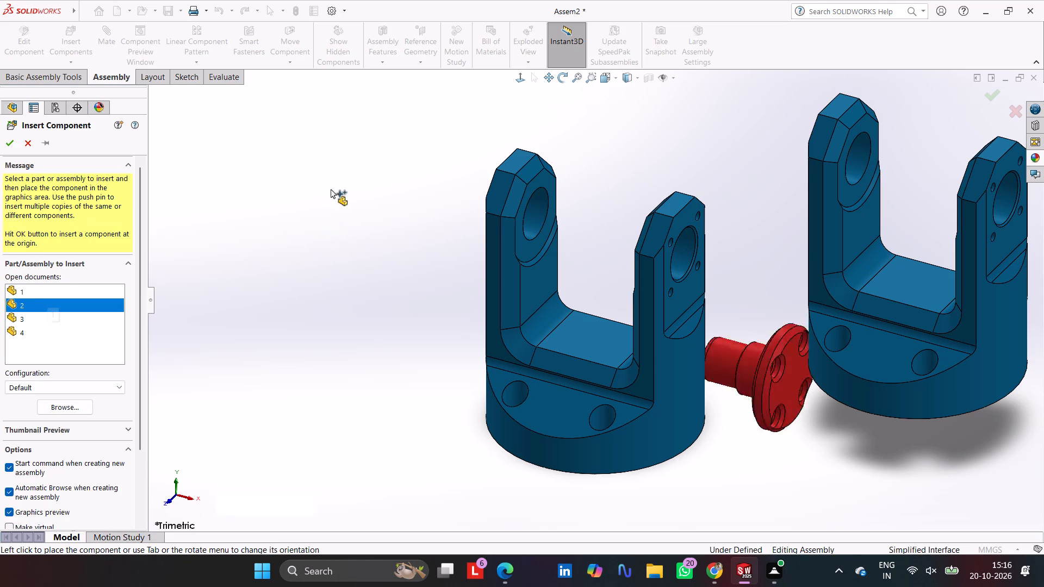
pyautogui.click(297, 192)
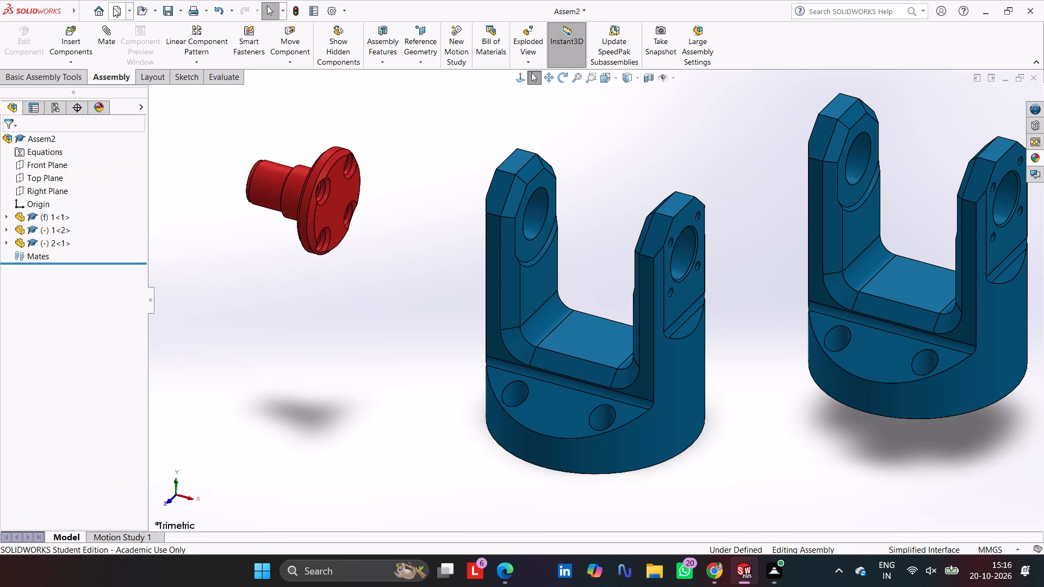
# Insert part 3, the green block, just below the red flanged pin.
pyautogui.click(70, 33)
pyautogui.click(33, 315)
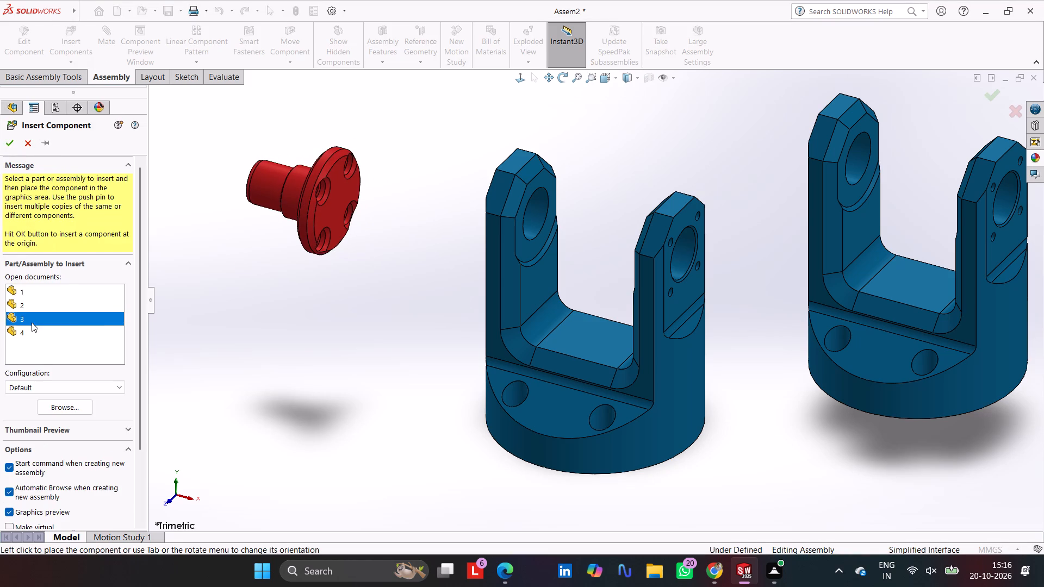
pyautogui.click(280, 320)
pyautogui.click(113, 34)
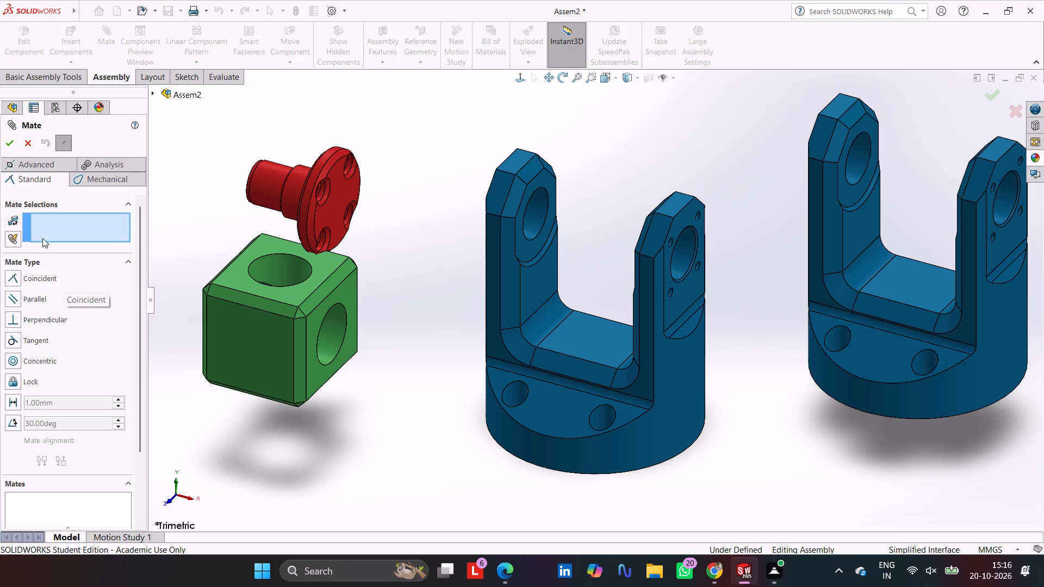
pyautogui.click(9, 142)
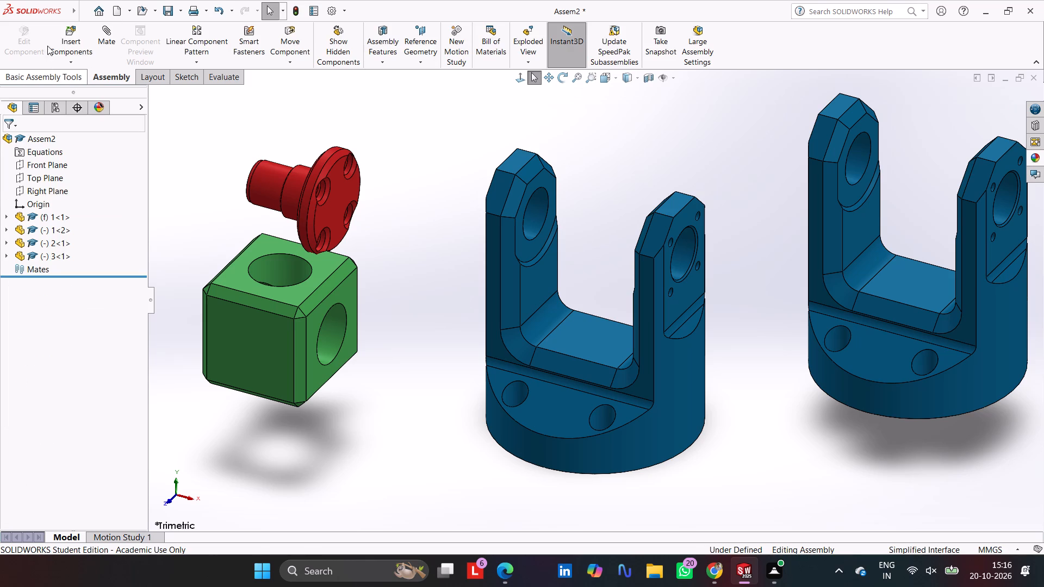
# Insert part 4, the orange flanged bushing, below and beside the green block.
pyautogui.click(59, 35)
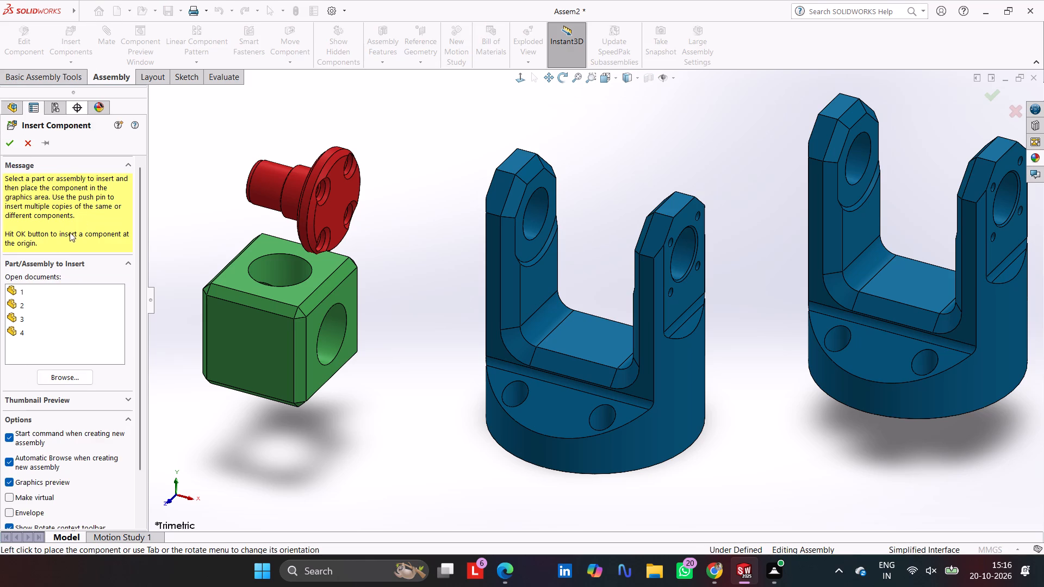
pyautogui.click(37, 336)
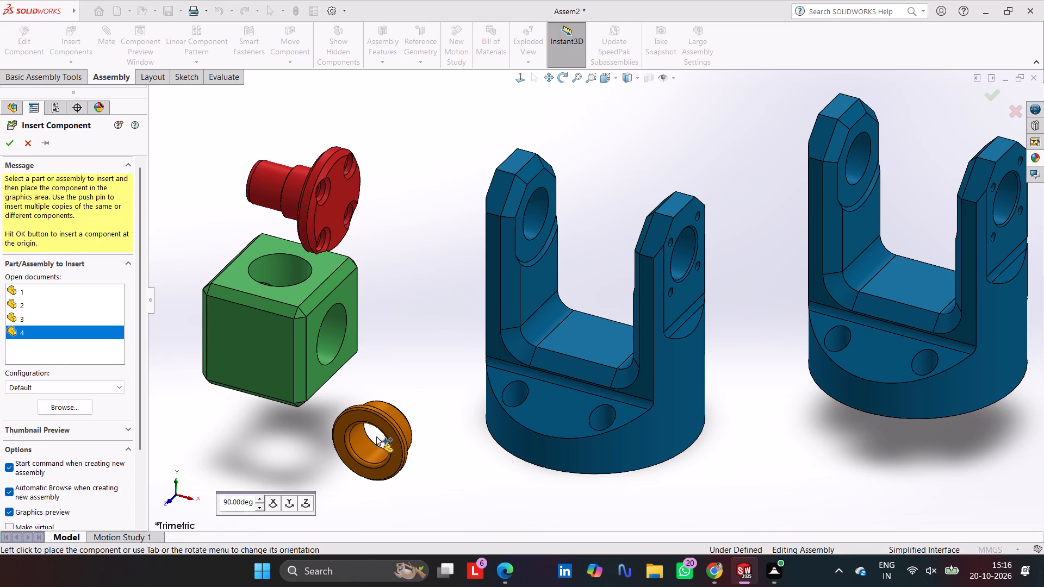
pyautogui.click(376, 436)
pyautogui.press('Escape')
# Copy the red flanged pin (part 2) and paste three more instances into open space beside the block.
pyautogui.scroll(2, 514, 281)
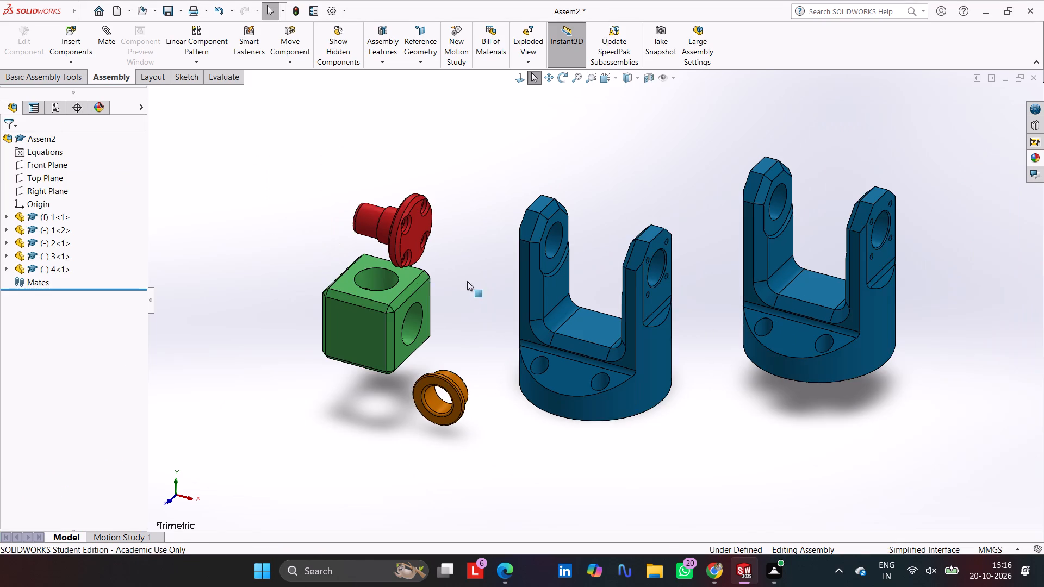
pyautogui.scroll(1, 467, 281)
pyautogui.click(406, 233)
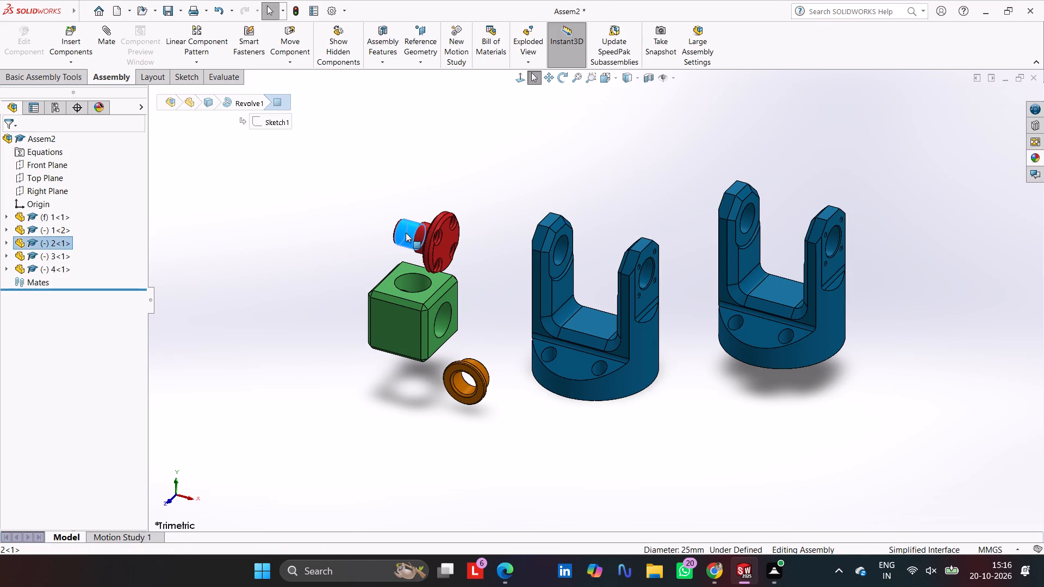
pyautogui.click(43, 240)
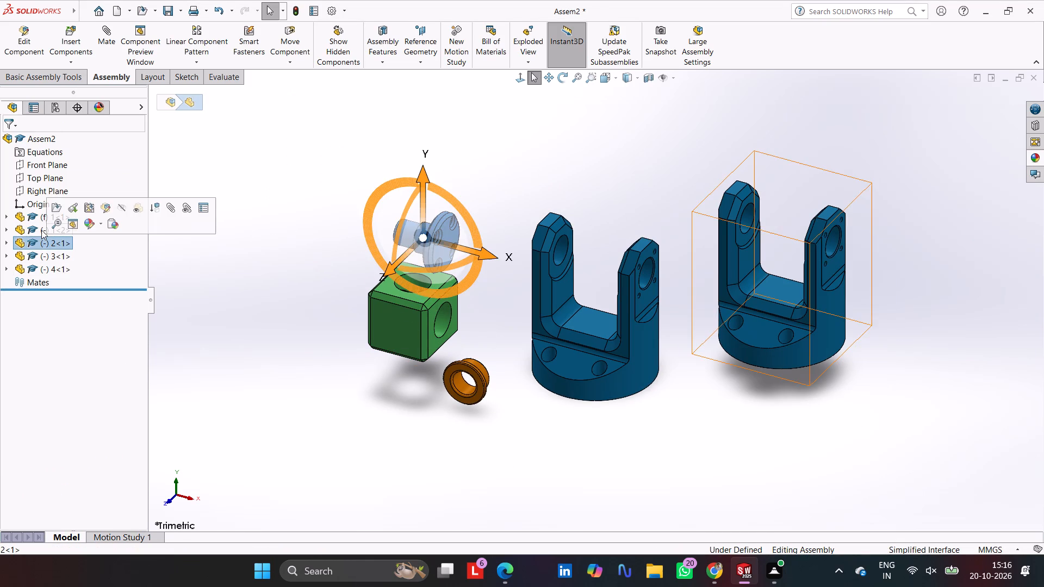
pyautogui.click(37, 232)
pyautogui.click(24, 243)
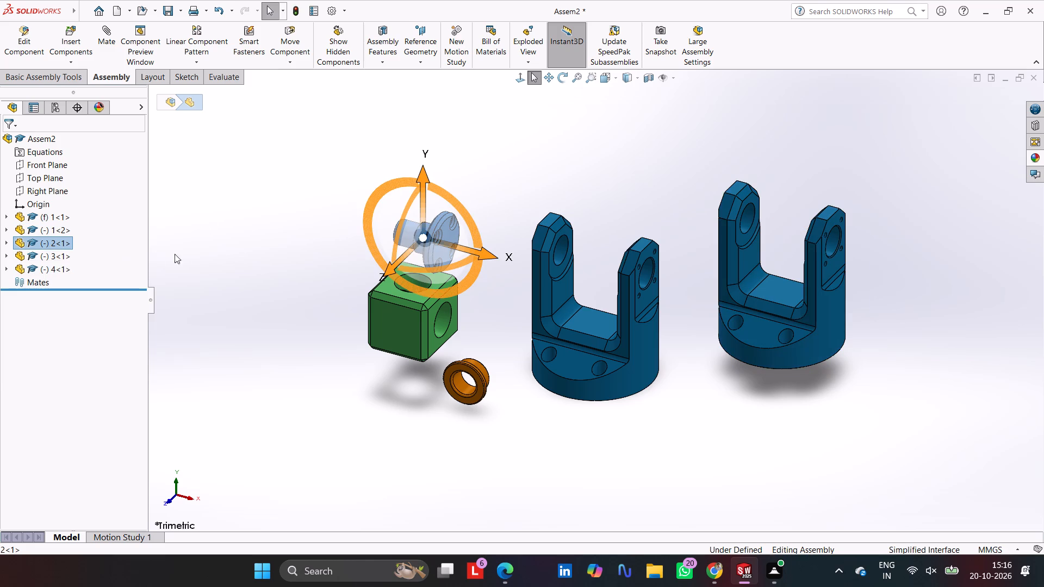
pyautogui.hotkey('ctrl', 'c')
pyautogui.hotkey('ctrl', 'v')
pyautogui.hotkey('ctrl', 'c')
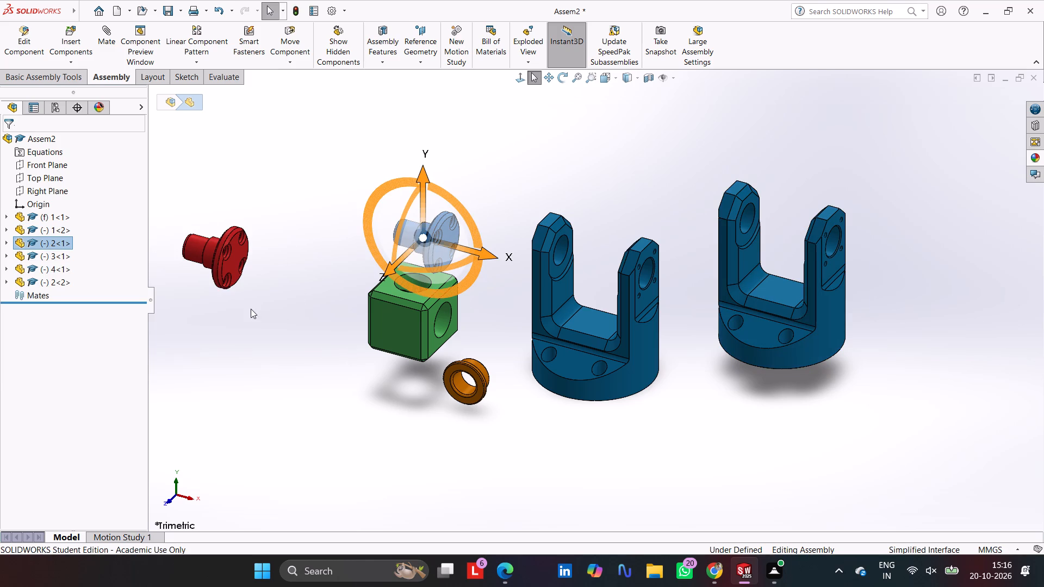
pyautogui.hotkey('ctrl', 'v')
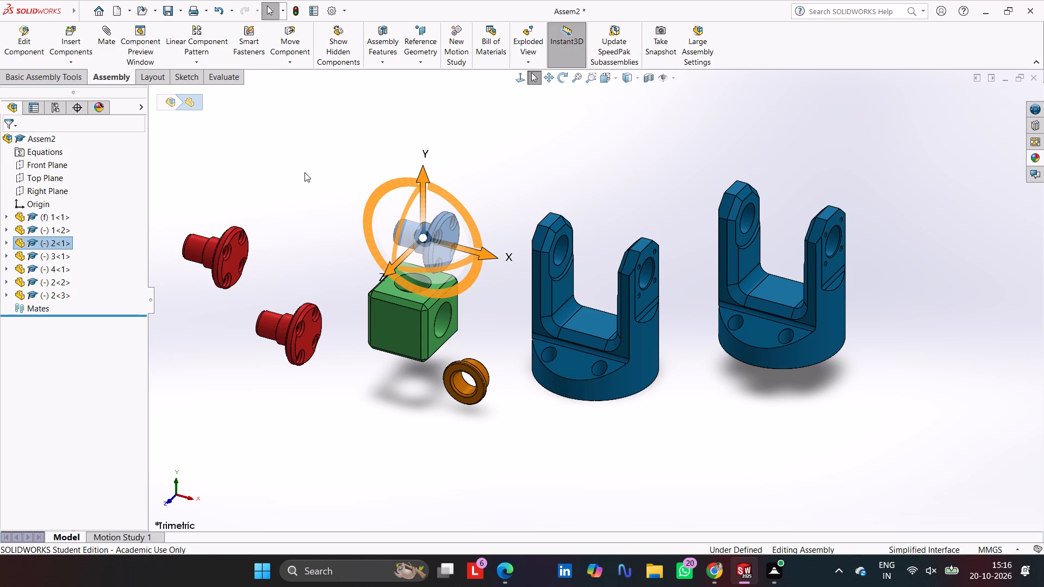
pyautogui.hotkey('ctrl', 'v')
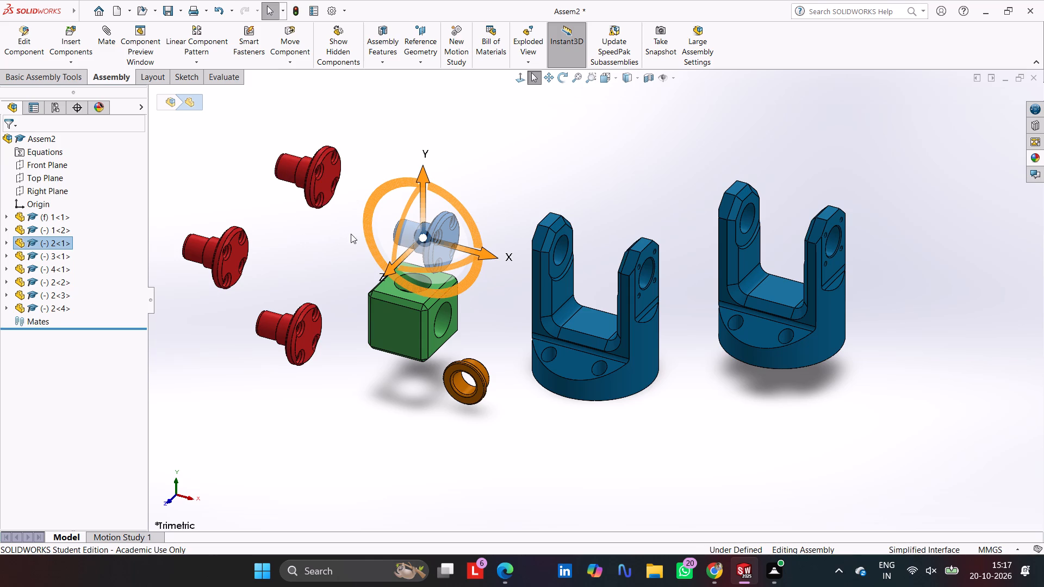
pyautogui.press('Escape')
# Move the original red flanged pin away from the green block, in among its copies.
pyautogui.moveTo(439, 225); pyautogui.dragTo(344, 228)
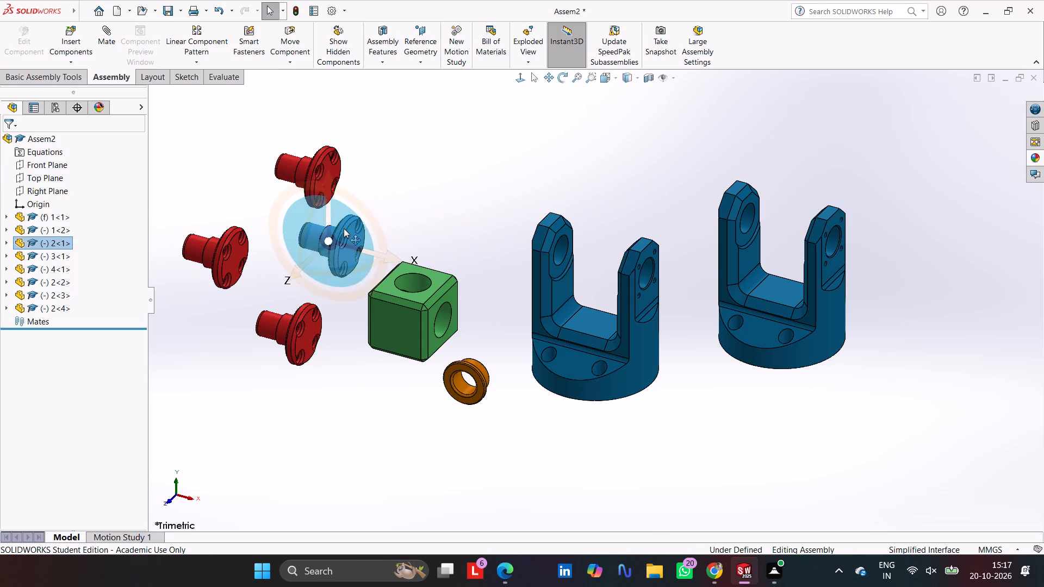
pyautogui.moveTo(344, 228); pyautogui.dragTo(330, 239)
pyautogui.press('Escape')
pyautogui.press('Escape')
pyautogui.press('Escape')
pyautogui.press('Escape')
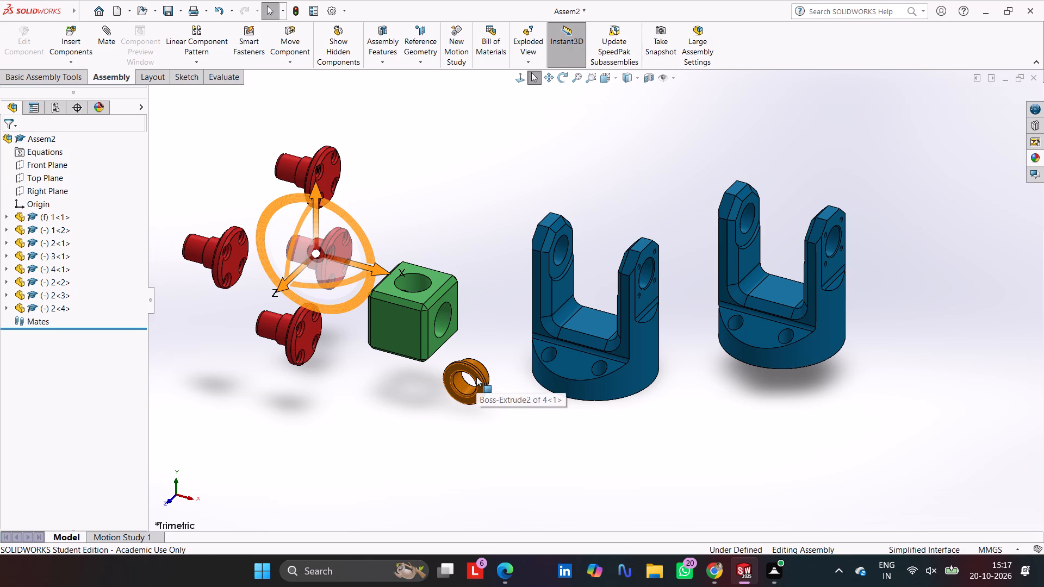
# Copy the orange bushing (part 4), paste three more instances above the green block, and clear the selection.
pyautogui.click(476, 377)
pyautogui.click(41, 265)
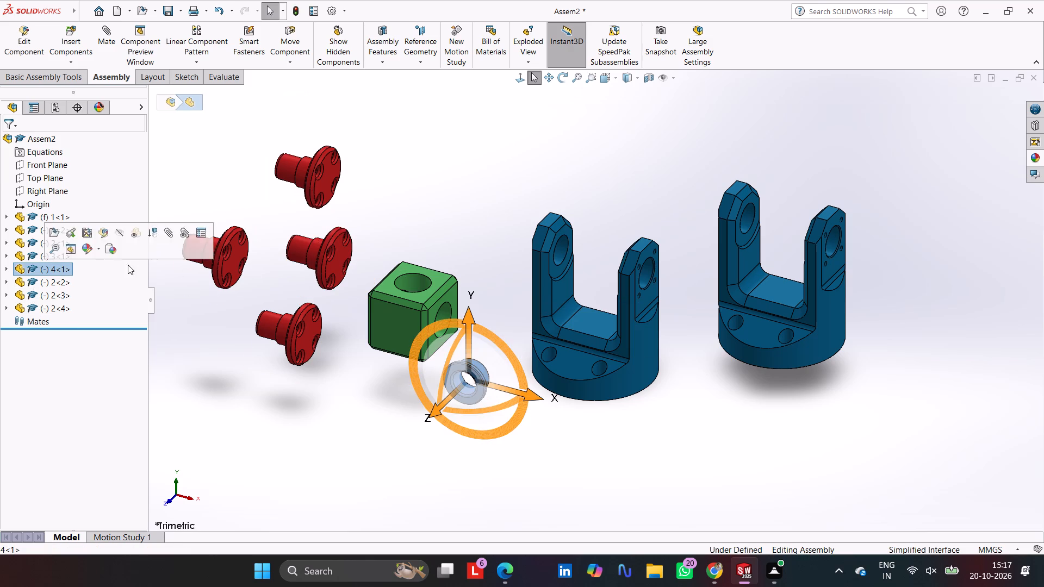
pyautogui.hotkey('ctrl', 'c')
pyautogui.hotkey('ctrl', 'v')
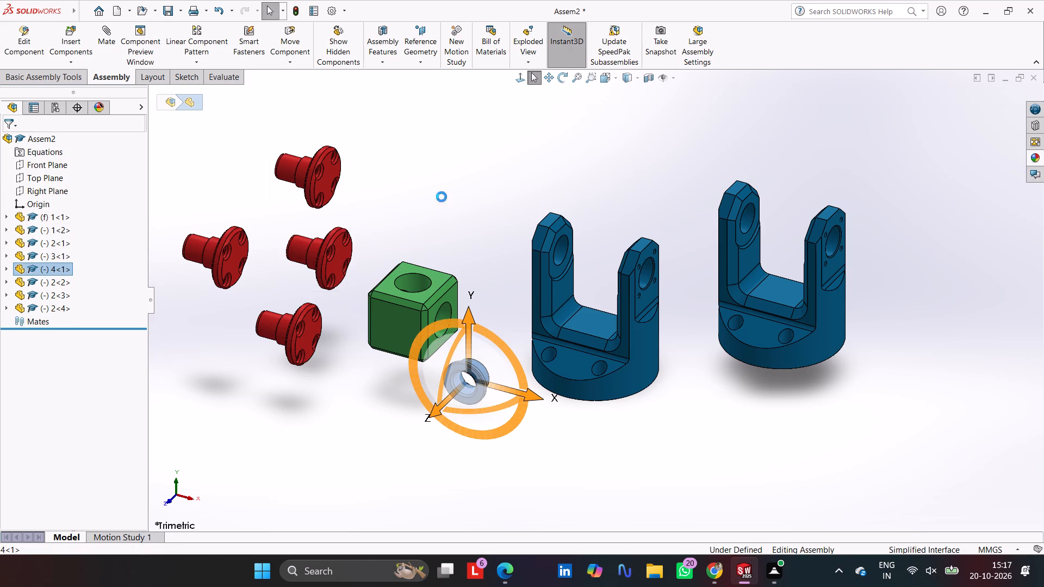
pyautogui.hotkey('ctrl', 'v')
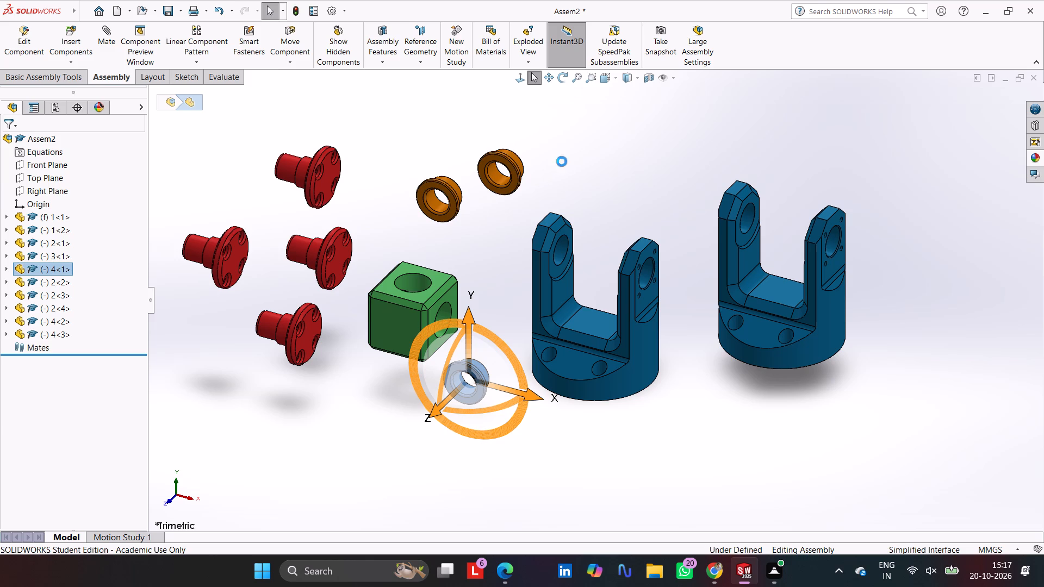
pyautogui.hotkey('ctrl', 'v')
pyautogui.press('Escape')
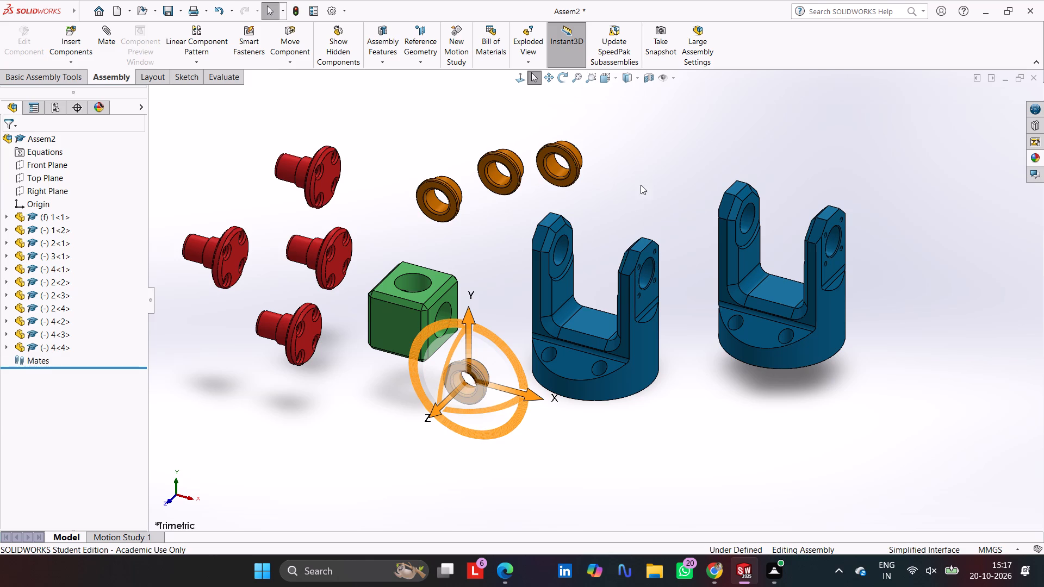
pyautogui.press('Escape')
pyautogui.press('Escape')
pyautogui.press('Escape')
pyautogui.press('Escape')
pyautogui.press('Escape')
pyautogui.press('Escape')
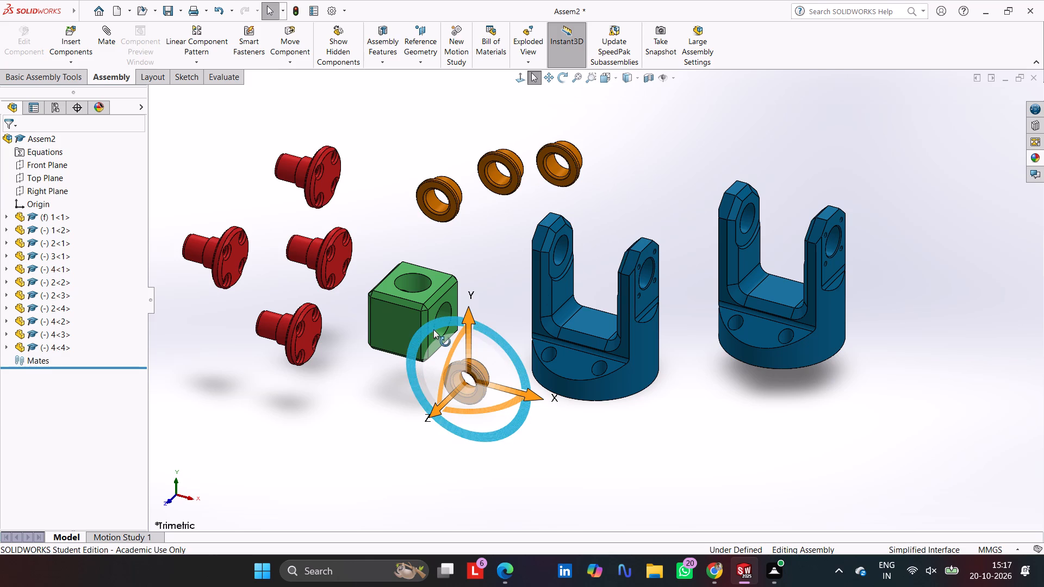
pyautogui.press('Escape')
pyautogui.press('Escape')
pyautogui.press('Escape')
pyautogui.press('Escape')
pyautogui.press('Escape')
pyautogui.click(608, 434)
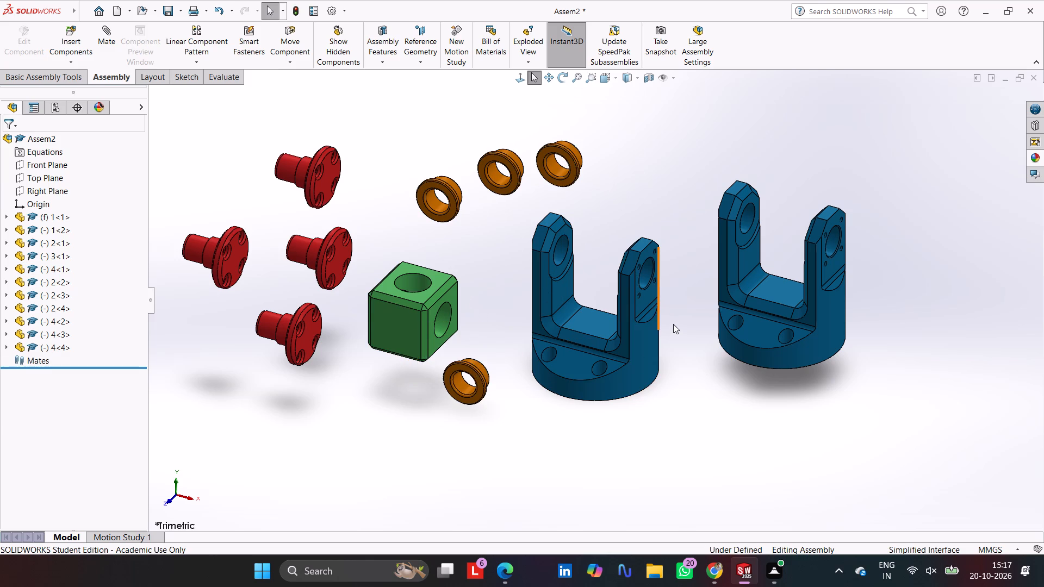
# Rotate the green block freely until its solid face is on top and its two cross holes open through the side faces.
pyautogui.scroll(2, 636, 311)
pyautogui.scroll(-2, 636, 309)
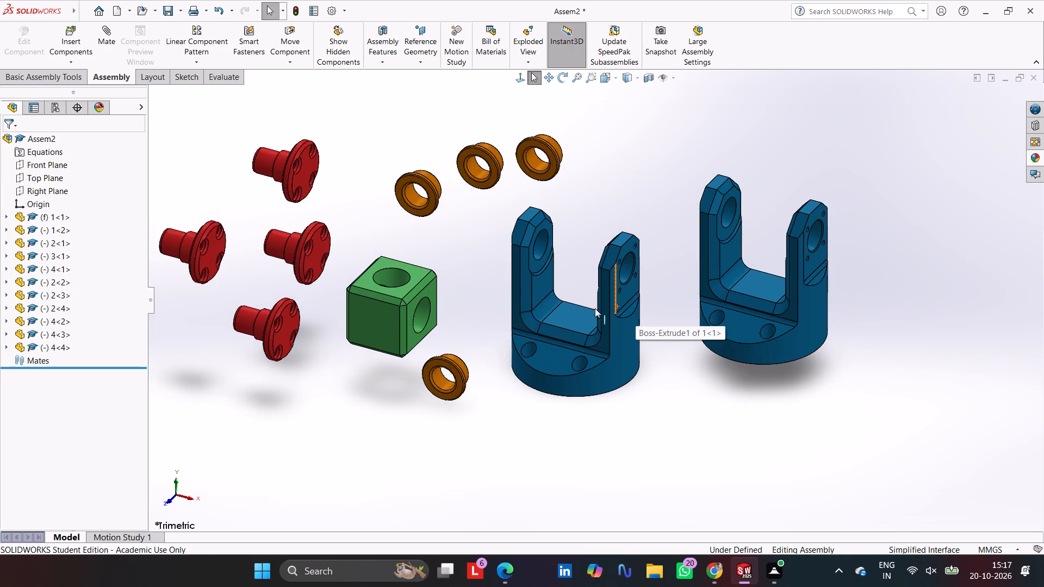
pyautogui.scroll(-1, 582, 304)
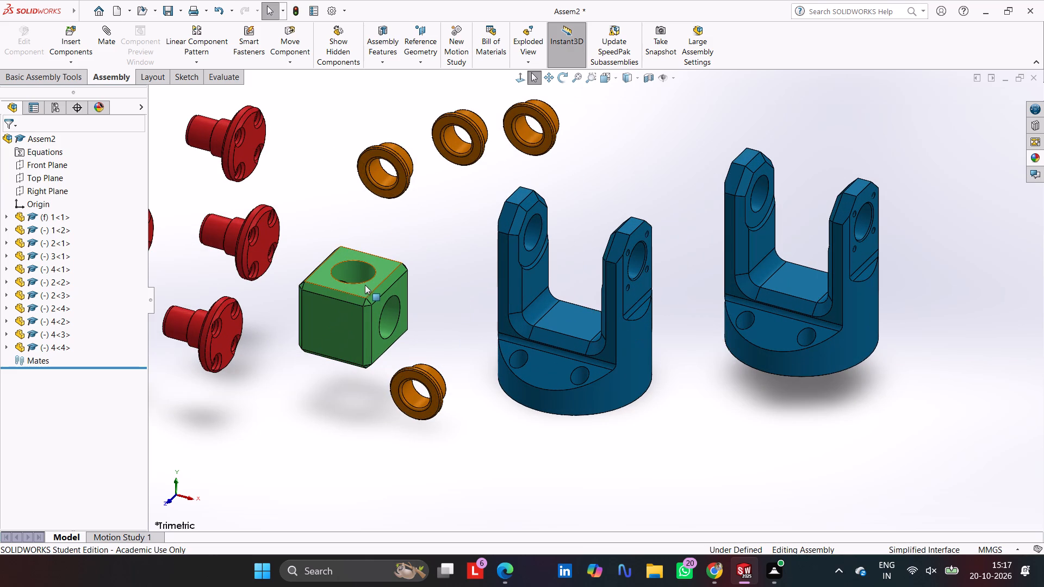
pyautogui.moveTo(363, 290); pyautogui.dragTo(378, 313, button='middle')
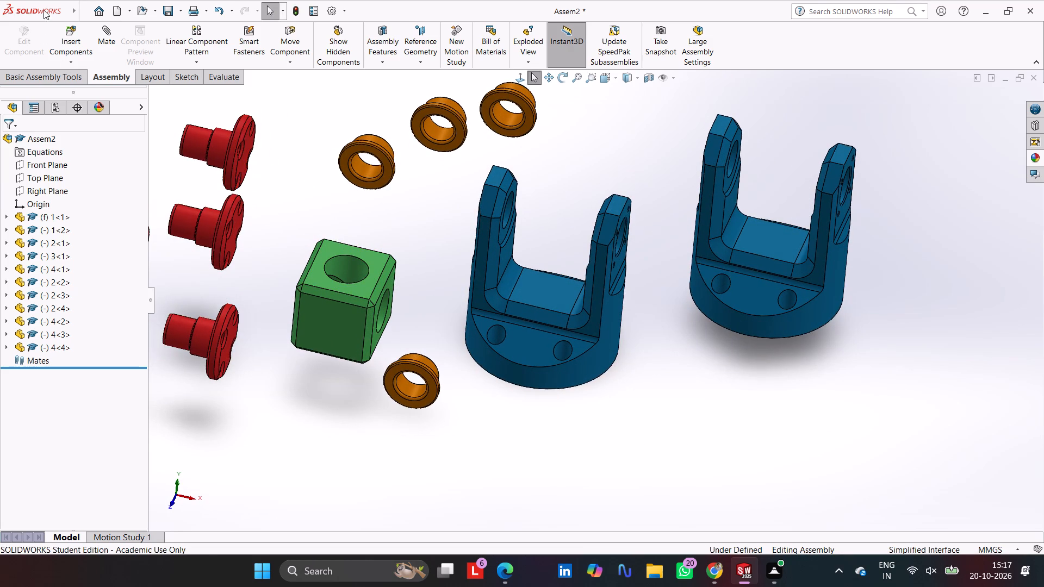
pyautogui.click(352, 330)
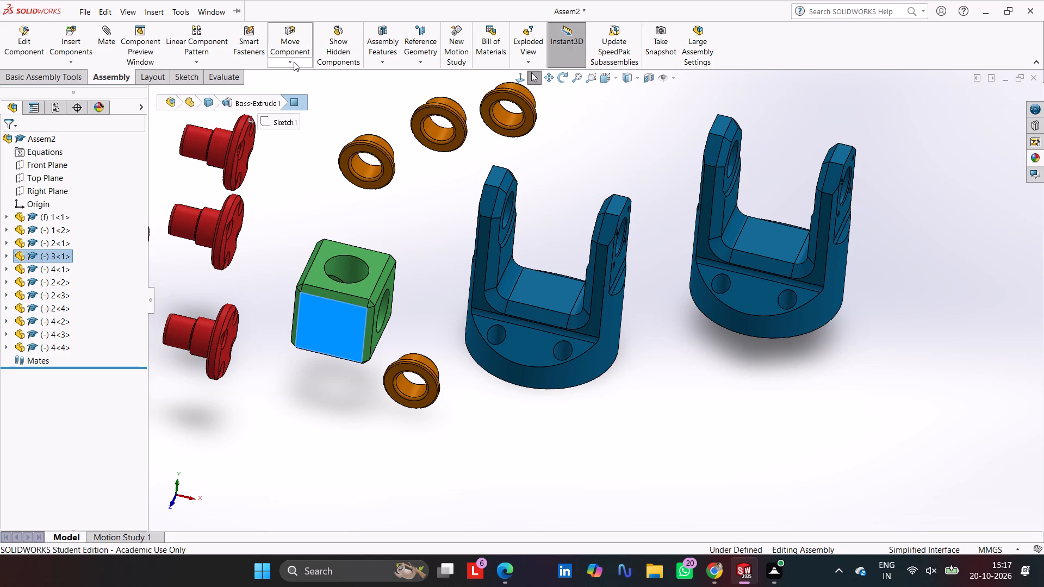
pyautogui.click(294, 61)
pyautogui.click(313, 89)
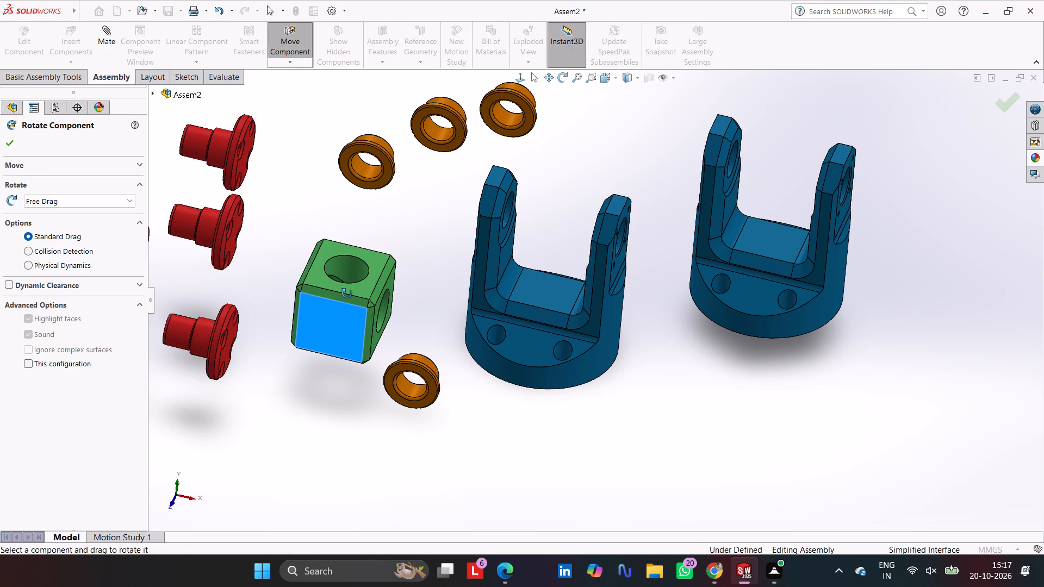
pyautogui.moveTo(346, 290); pyautogui.dragTo(328, 478)
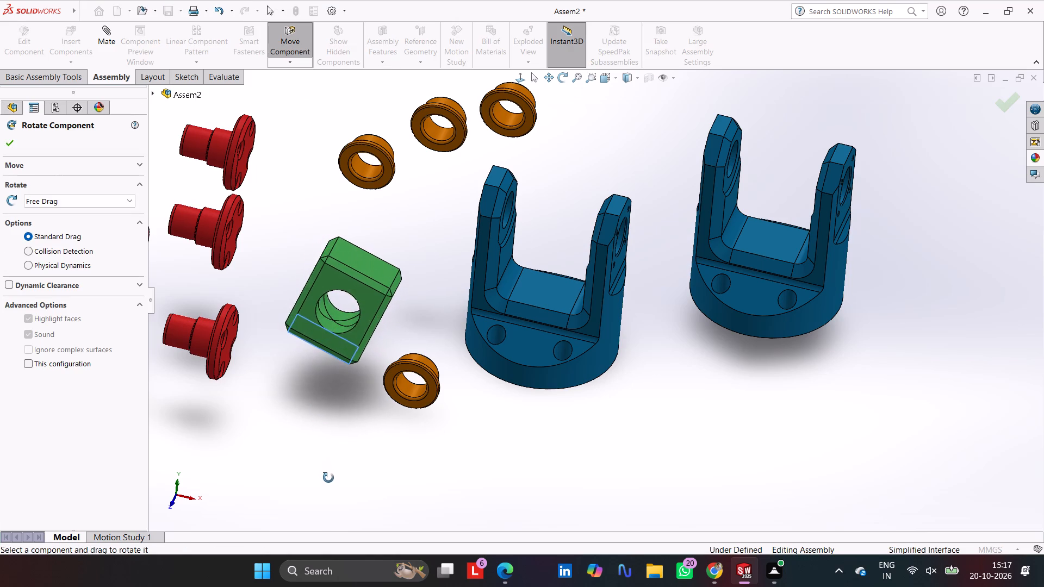
pyautogui.moveTo(328, 478); pyautogui.dragTo(331, 477)
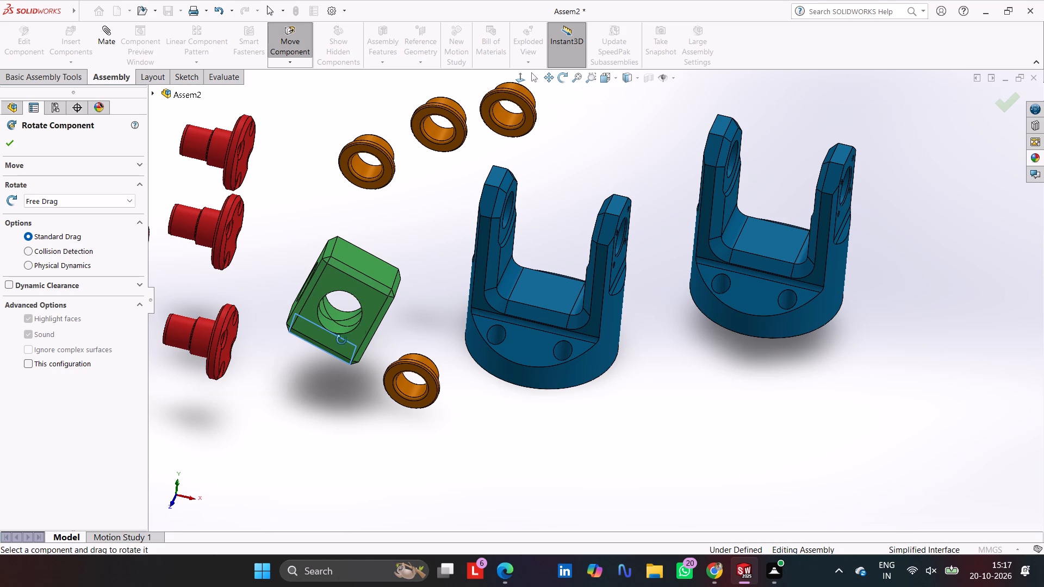
pyautogui.moveTo(396, 287); pyautogui.dragTo(335, 287)
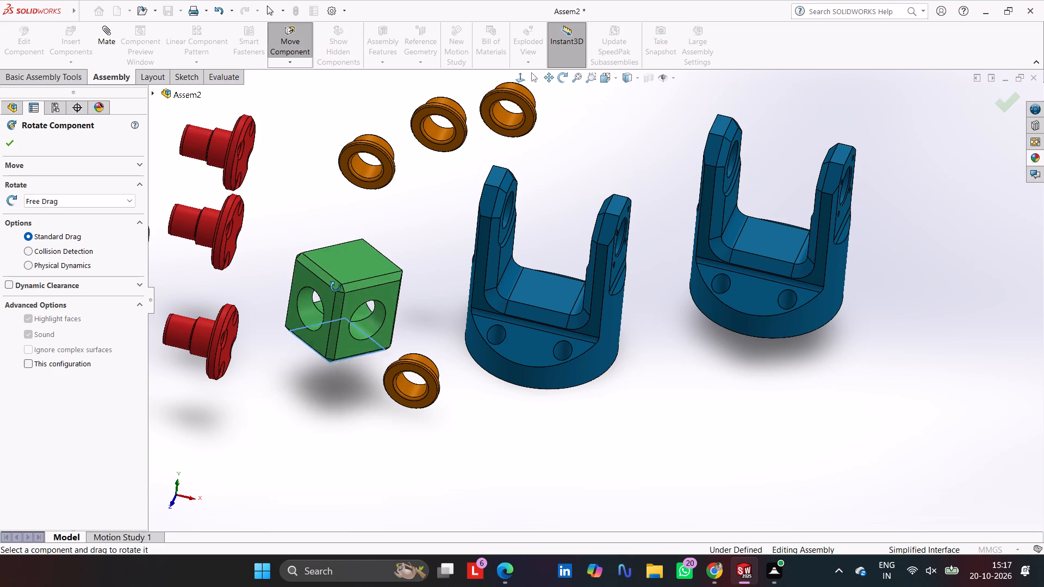
pyautogui.moveTo(335, 287); pyautogui.dragTo(379, 323)
pyautogui.moveTo(291, 330); pyautogui.dragTo(330, 361)
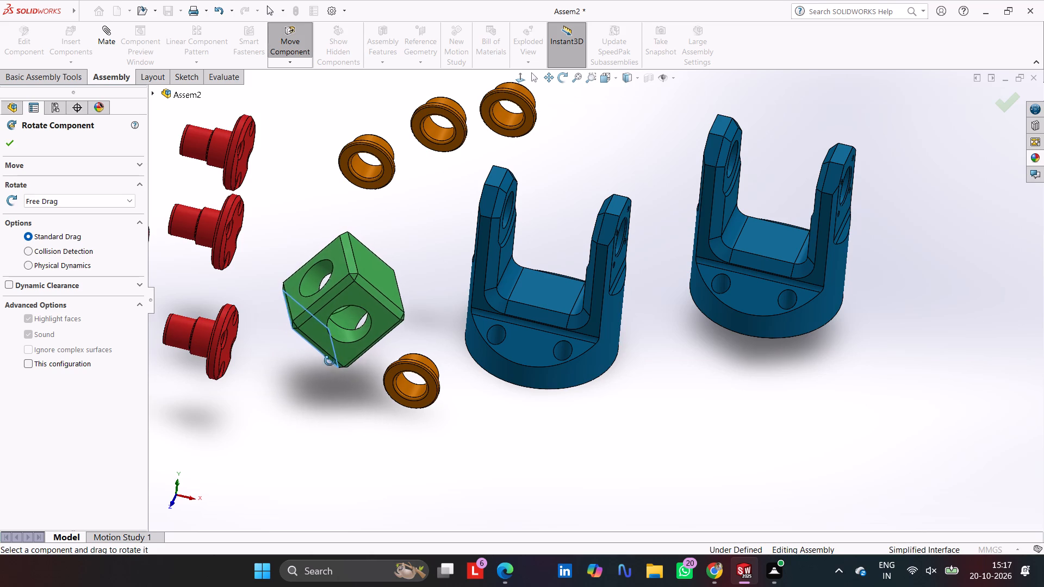
pyautogui.moveTo(330, 361); pyautogui.dragTo(328, 358)
pyautogui.moveTo(294, 290); pyautogui.dragTo(249, 308)
pyautogui.moveTo(395, 272); pyautogui.dragTo(354, 218)
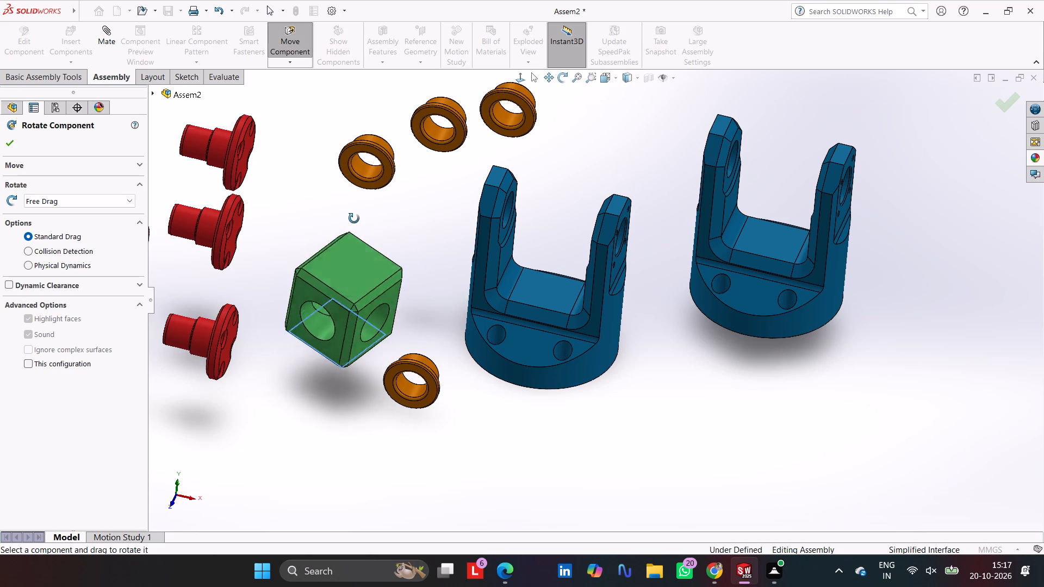
pyautogui.moveTo(354, 218); pyautogui.dragTo(377, 177)
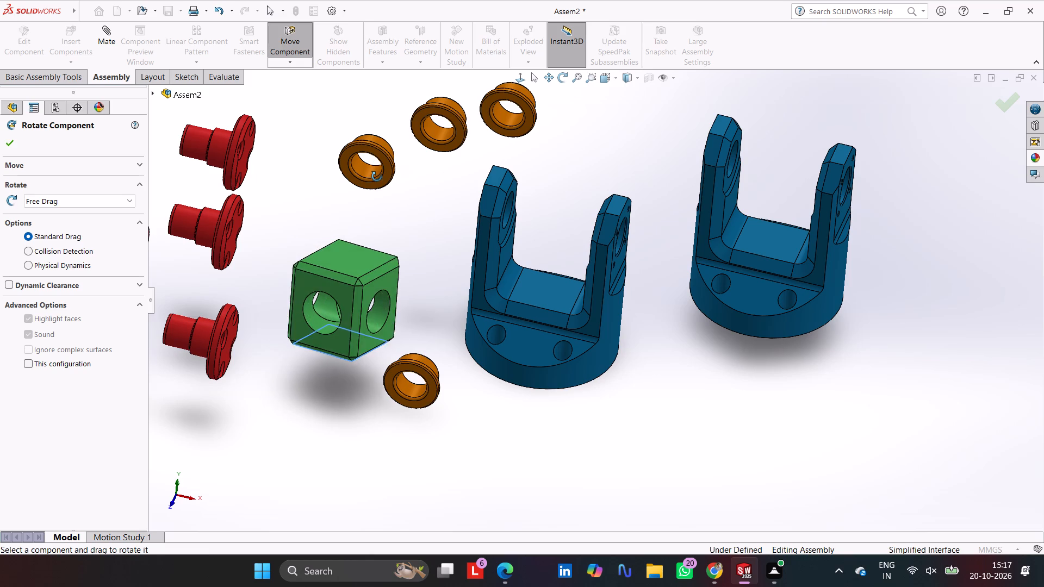
pyautogui.moveTo(377, 177); pyautogui.dragTo(374, 215)
pyautogui.press('Escape')
pyautogui.press('Escape')
pyautogui.press('Escape')
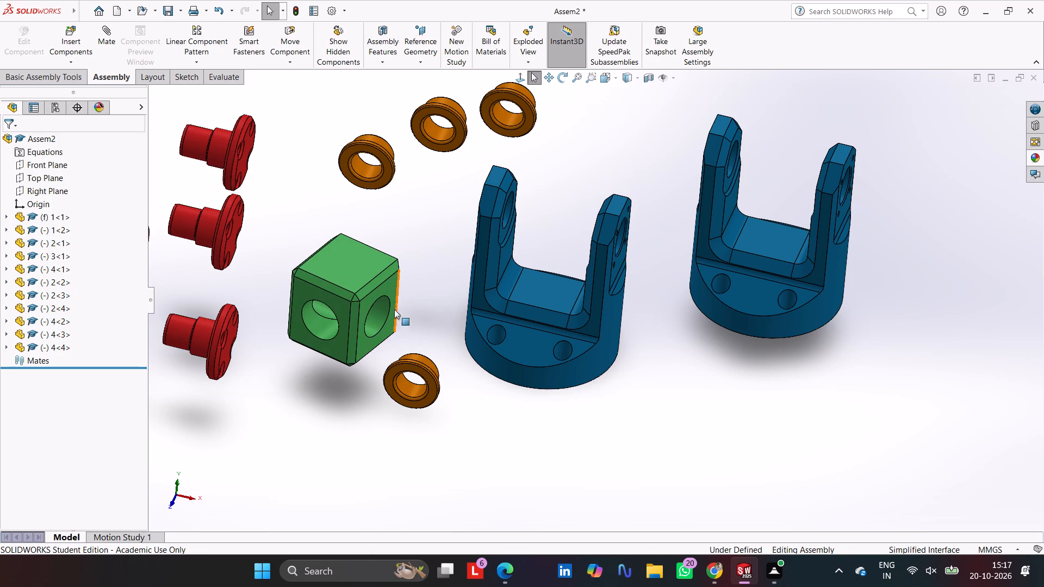
pyautogui.press('Escape')
pyautogui.press('Escape')
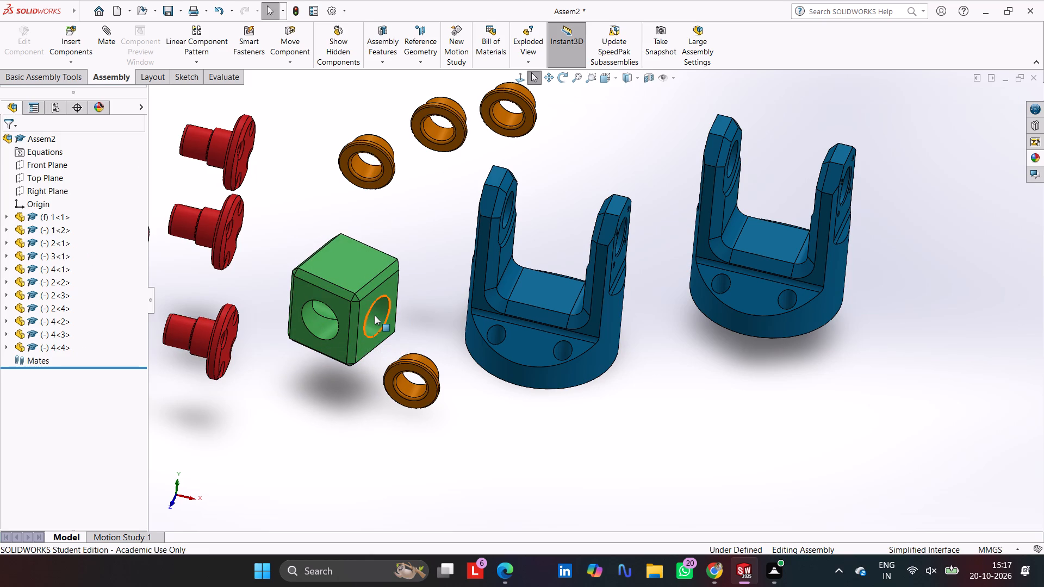
# Mate the block's side hole concentric with the first yoke's arm hole and slide the block between the arms.
pyautogui.click(375, 315)
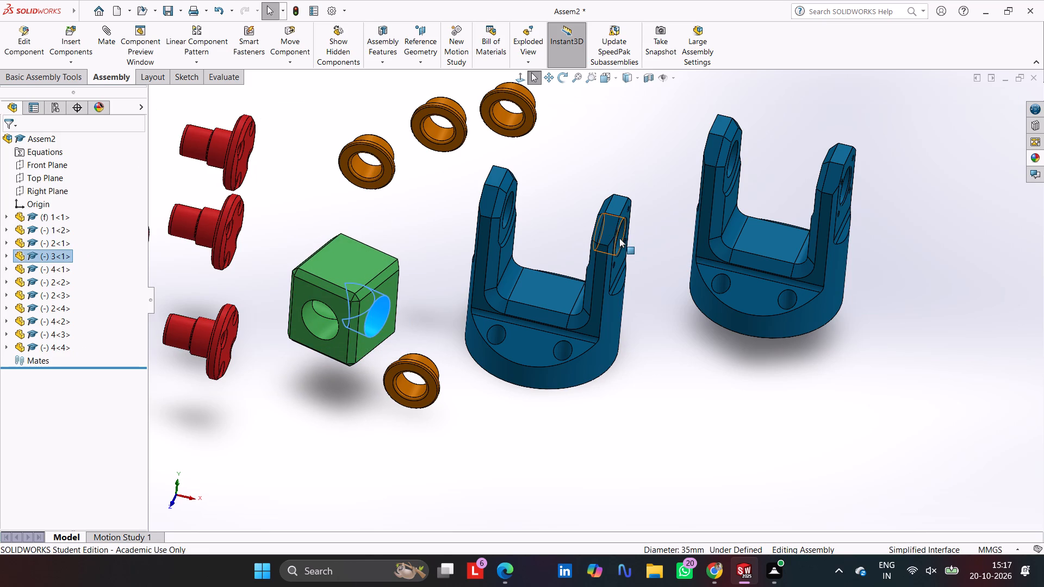
pyautogui.keyDown('ctrl'); pyautogui.click(619, 238); pyautogui.keyUp('ctrl')
pyautogui.click(112, 30)
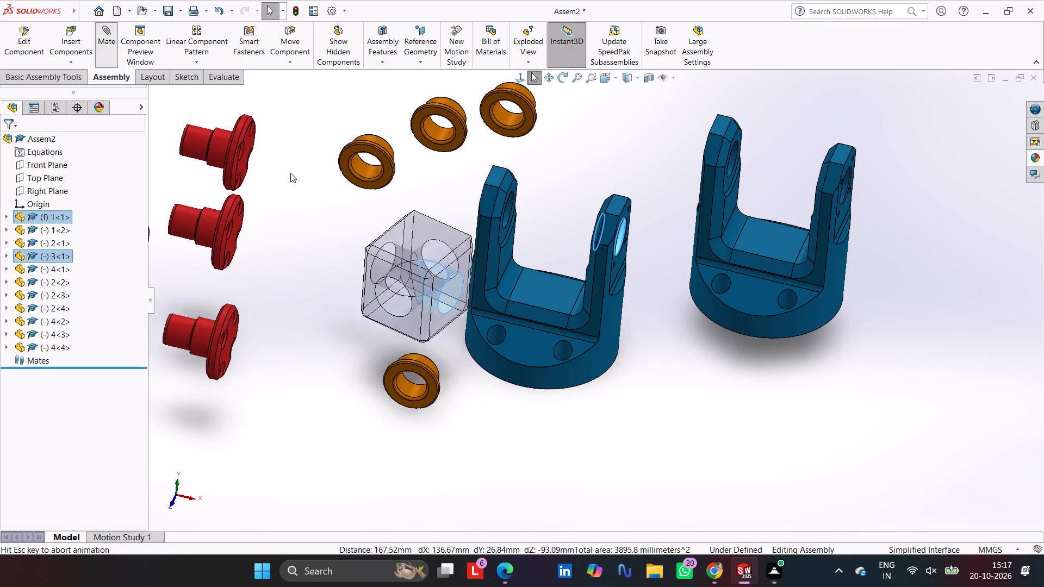
pyautogui.click(434, 203)
pyautogui.moveTo(451, 177); pyautogui.dragTo(574, 200)
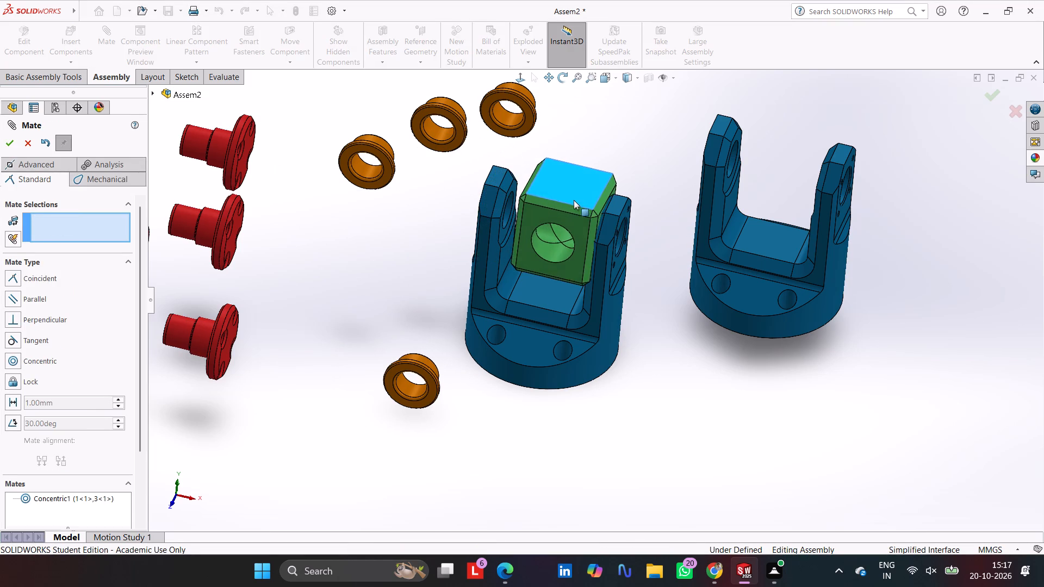
pyautogui.moveTo(574, 200); pyautogui.dragTo(570, 203)
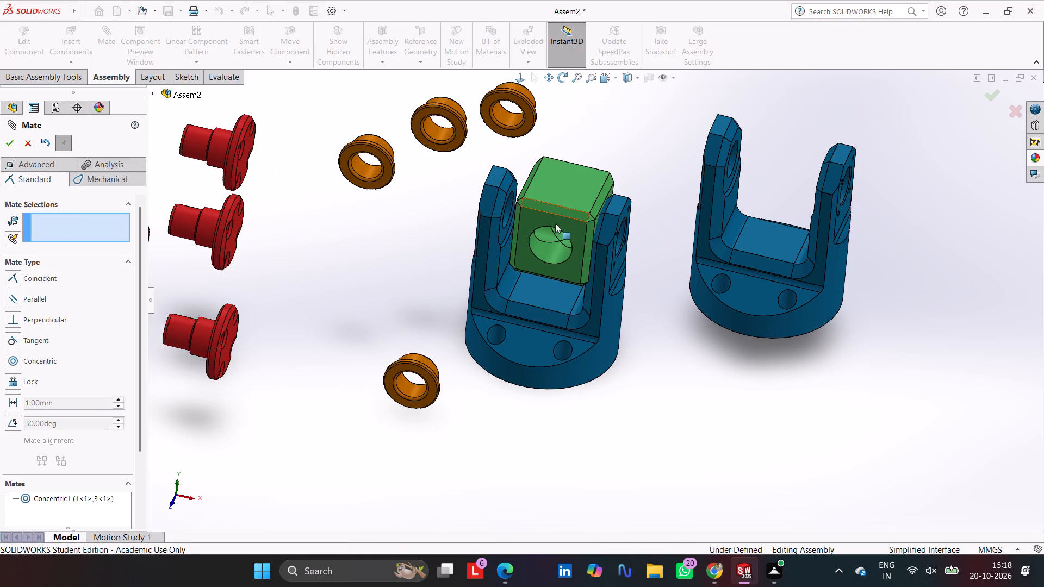
# Add a parallel mate between the first yoke's inner floor face and the block's bottom face.
pyautogui.click(540, 293)
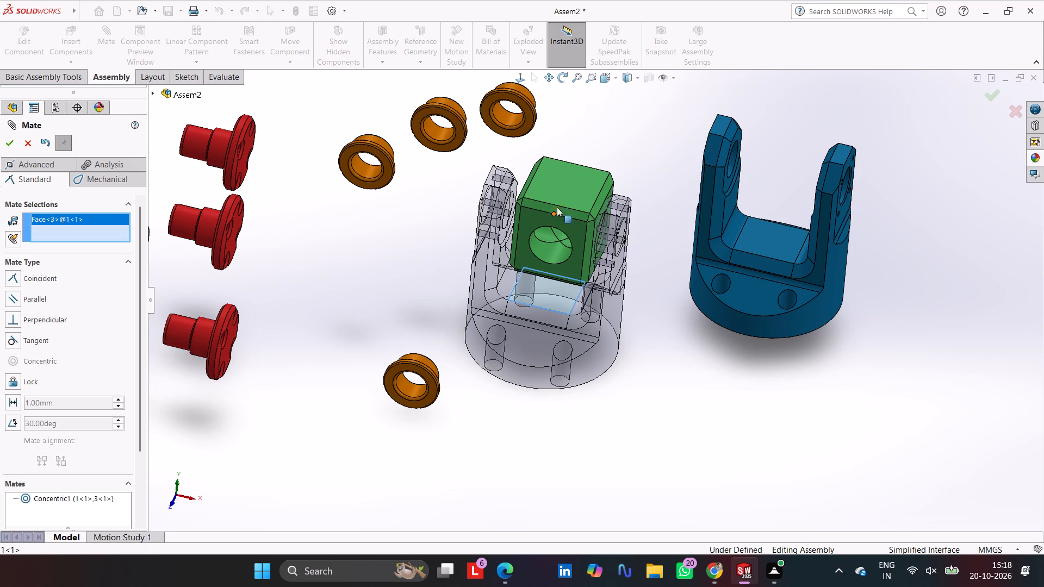
pyautogui.moveTo(566, 251); pyautogui.dragTo(569, 190, button='middle')
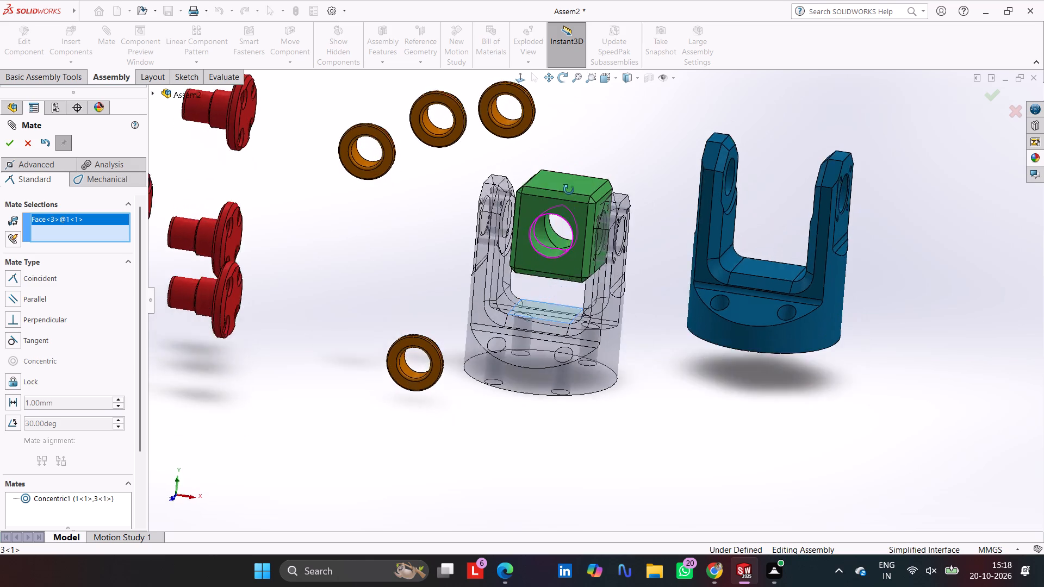
pyautogui.moveTo(569, 190); pyautogui.dragTo(596, 52, button='middle')
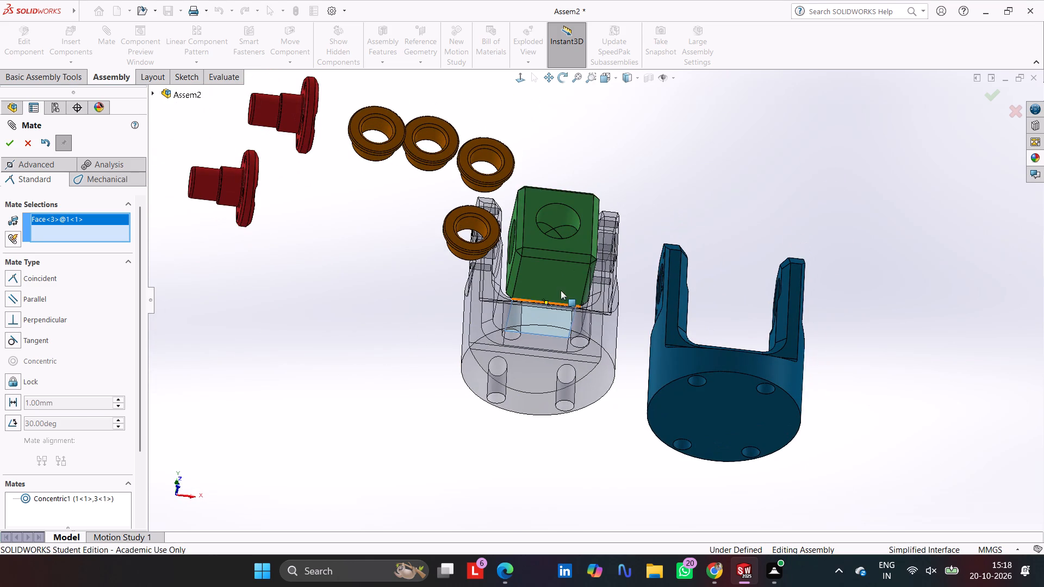
pyautogui.click(557, 272)
pyautogui.click(729, 250)
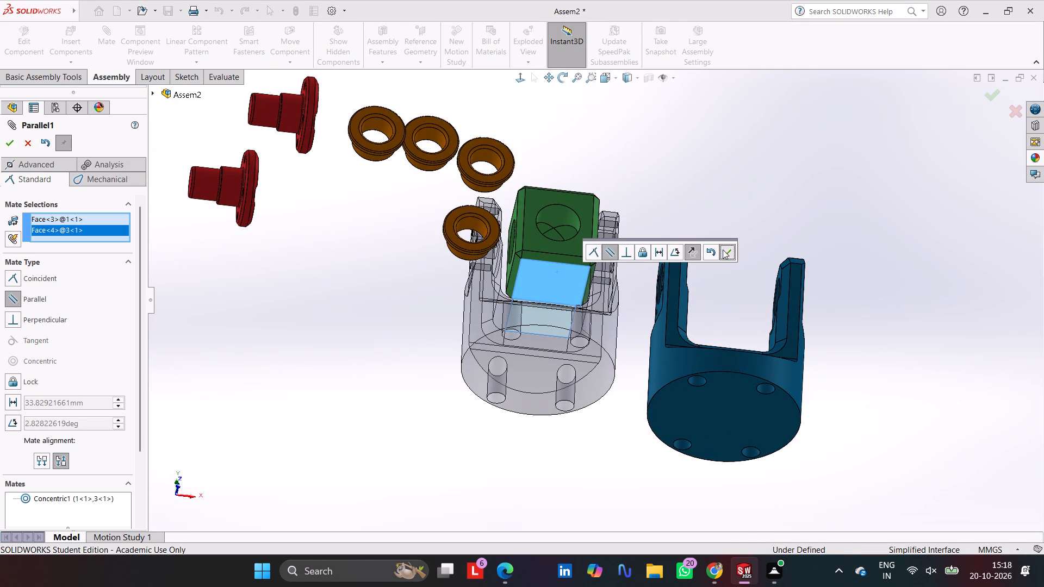
# Slide the block along its hole axis out of the first yoke to expose its side faces and the arms' inner faces.
pyautogui.moveTo(666, 174); pyautogui.dragTo(652, 284, button='middle')
pyautogui.moveTo(543, 261); pyautogui.dragTo(530, 259)
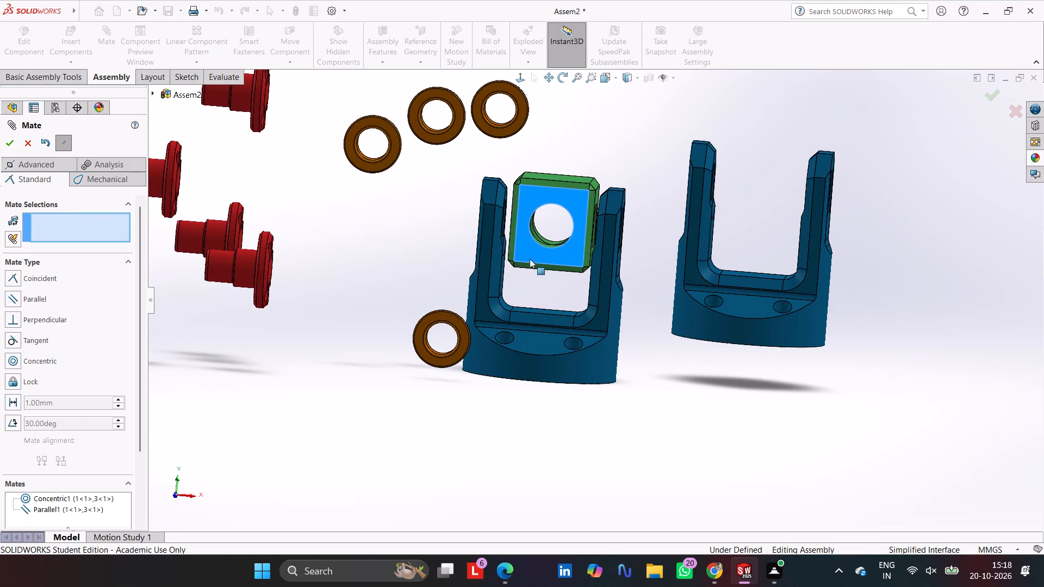
pyautogui.moveTo(530, 259); pyautogui.dragTo(371, 268)
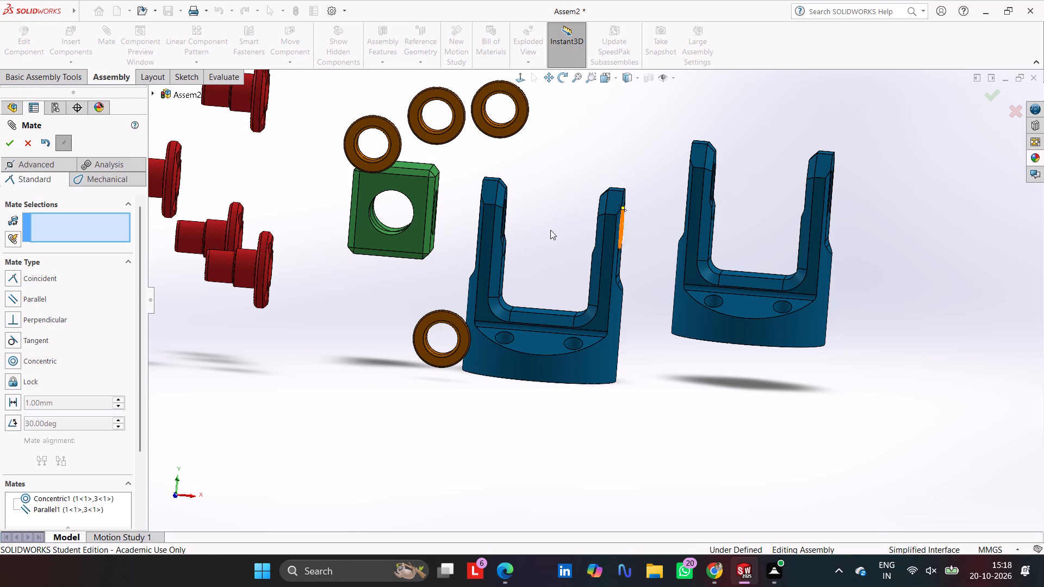
# Add a centered Width mate between the first yoke's two inner arm faces and the block's two opposite holed side faces.
pyautogui.scroll(3, 501, 232)
pyautogui.scroll(-6, 509, 234)
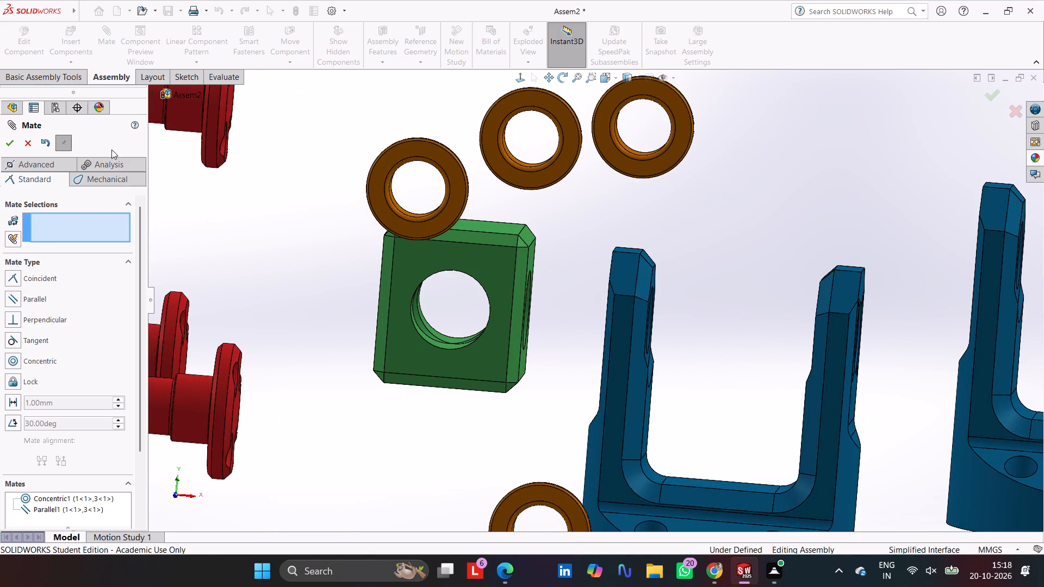
pyautogui.click(35, 164)
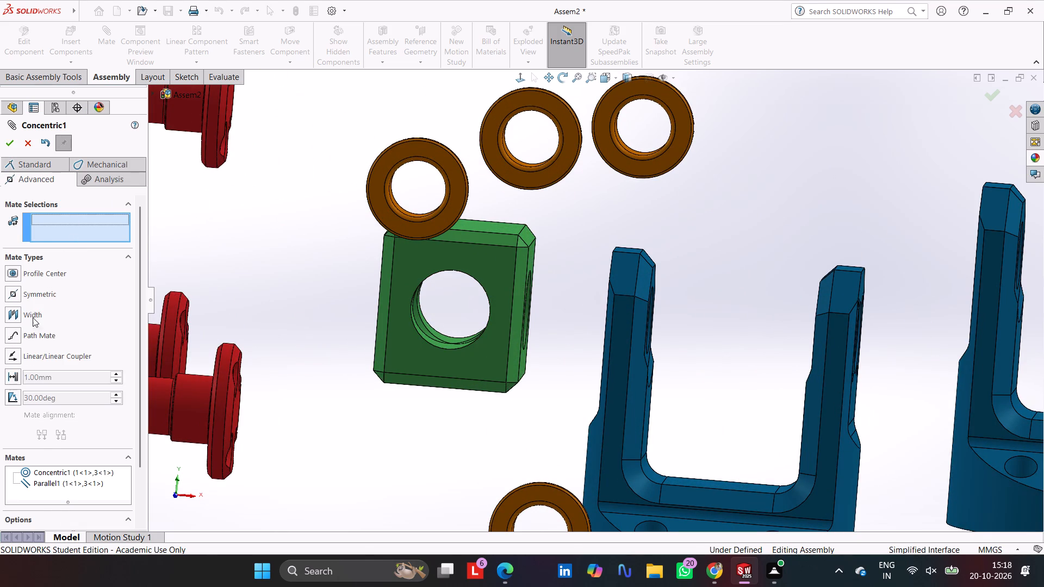
pyautogui.click(31, 310)
pyautogui.moveTo(720, 321); pyautogui.dragTo(679, 344, button='middle')
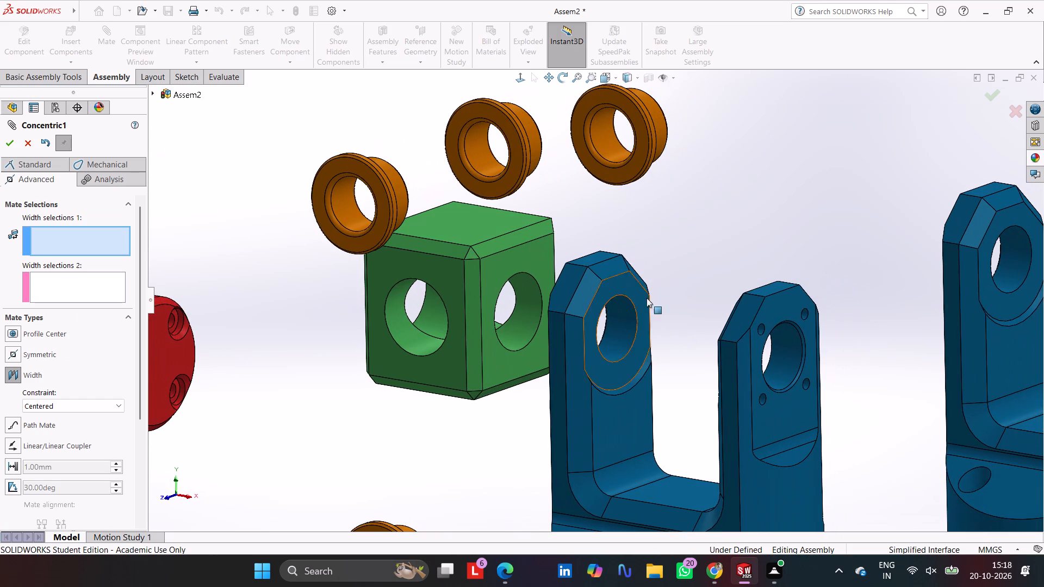
pyautogui.click(620, 282)
pyautogui.moveTo(674, 257); pyautogui.dragTo(767, 279, button='middle')
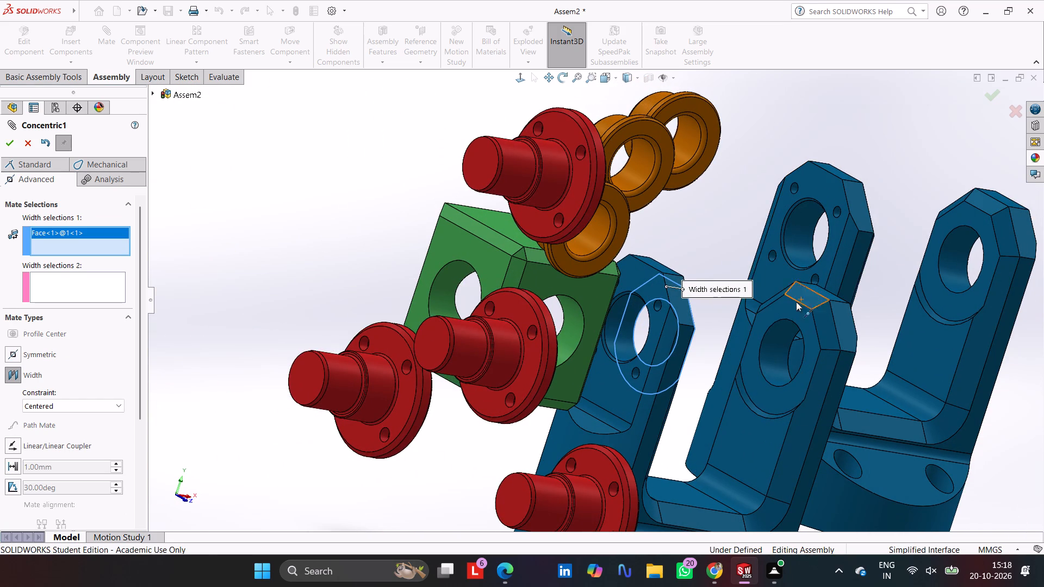
pyautogui.click(787, 312)
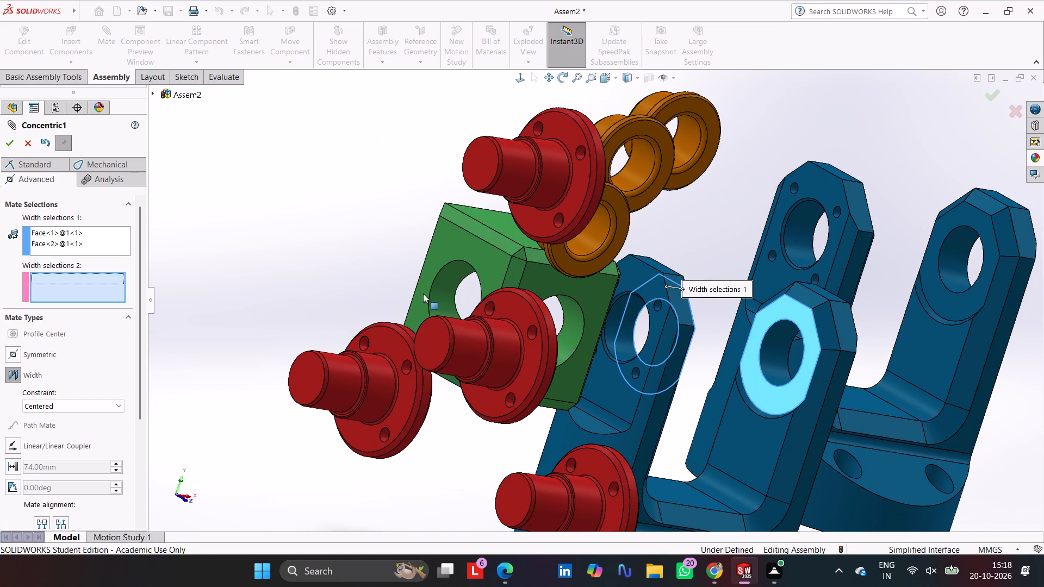
pyautogui.click(484, 260)
pyautogui.moveTo(637, 250); pyautogui.dragTo(551, 248, button='middle')
pyautogui.click(548, 266)
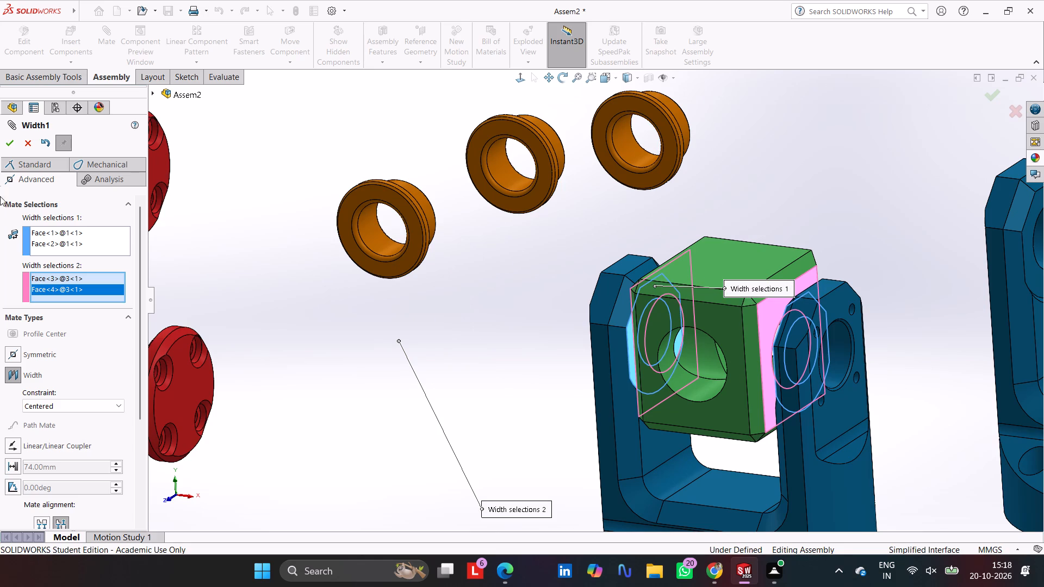
pyautogui.click(4, 143)
pyautogui.moveTo(387, 309); pyautogui.dragTo(449, 294, button='middle')
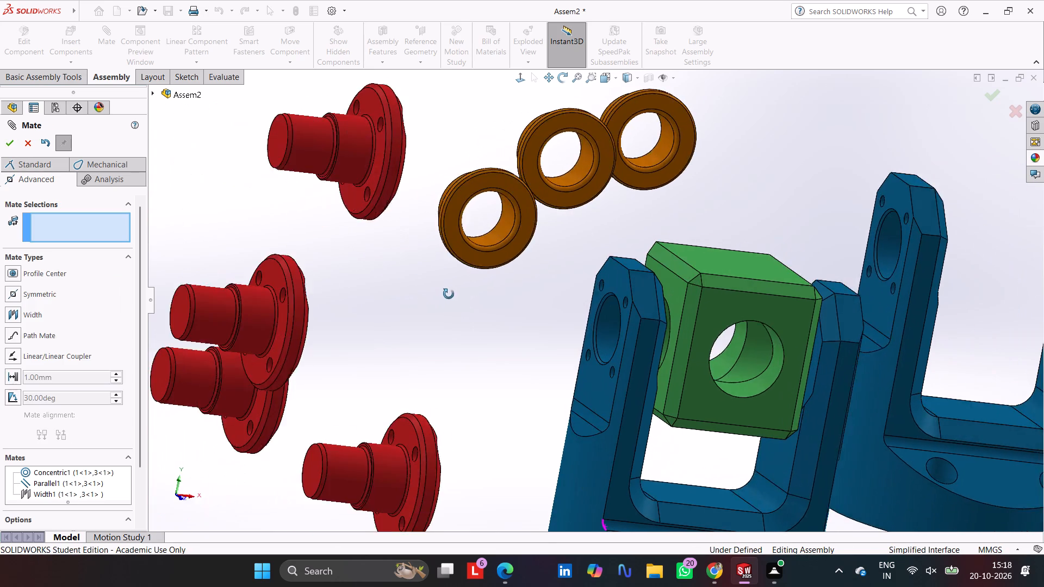
pyautogui.moveTo(449, 294); pyautogui.dragTo(421, 288, button='middle')
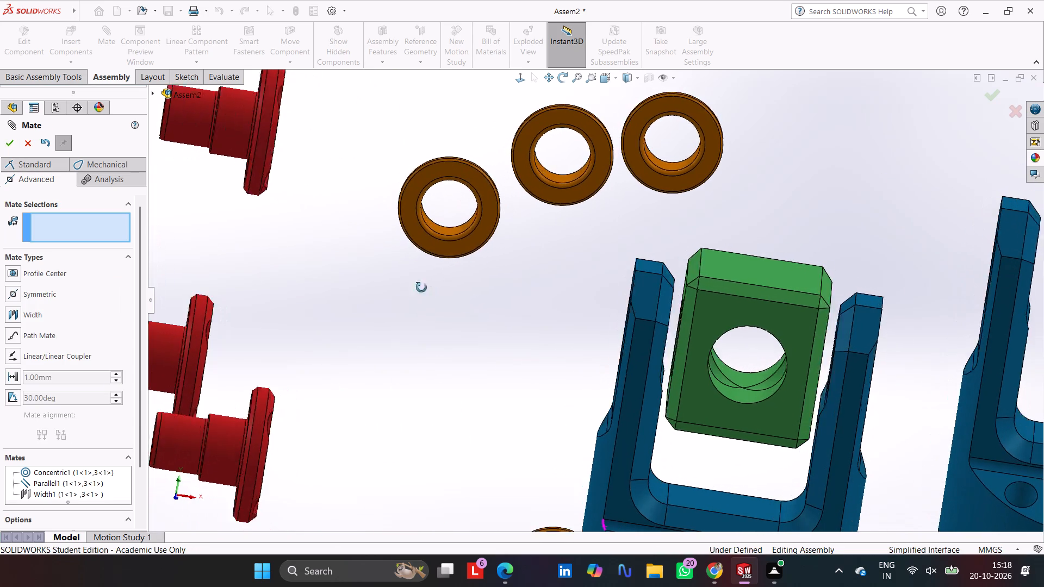
pyautogui.moveTo(421, 288); pyautogui.dragTo(423, 283, button='middle')
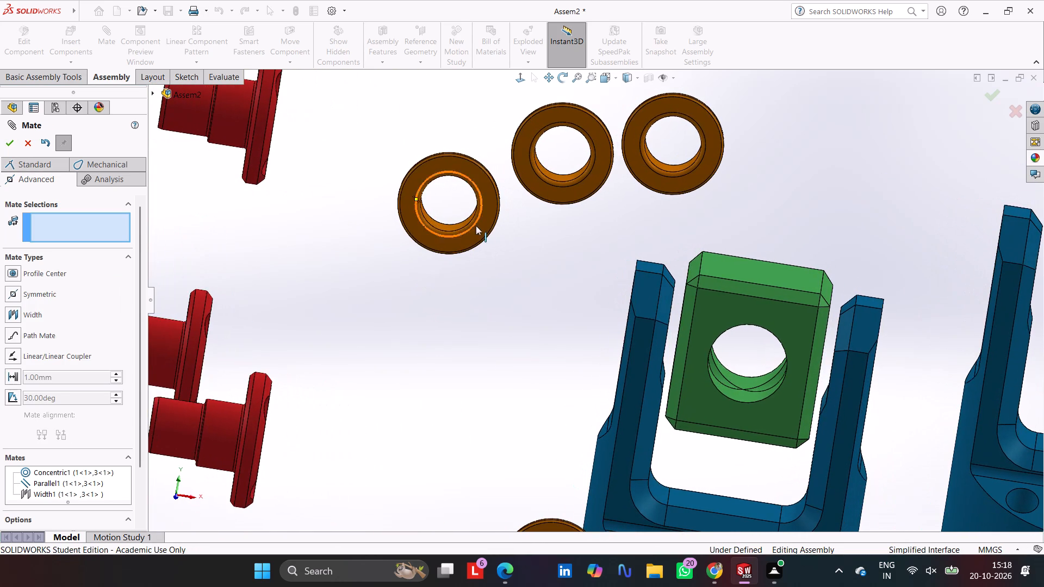
pyautogui.click(7, 142)
# Rotate the loose bushing nearest the flanged pins so its barrel points sideways toward the first yoke's arm.
pyautogui.click(275, 59)
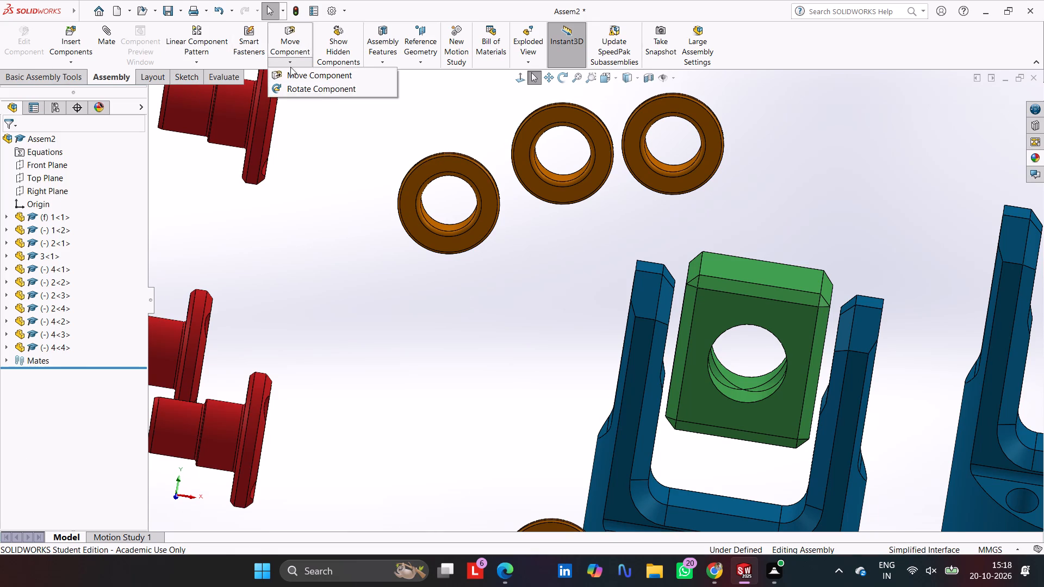
pyautogui.click(327, 89)
pyautogui.moveTo(493, 192); pyautogui.dragTo(357, 141)
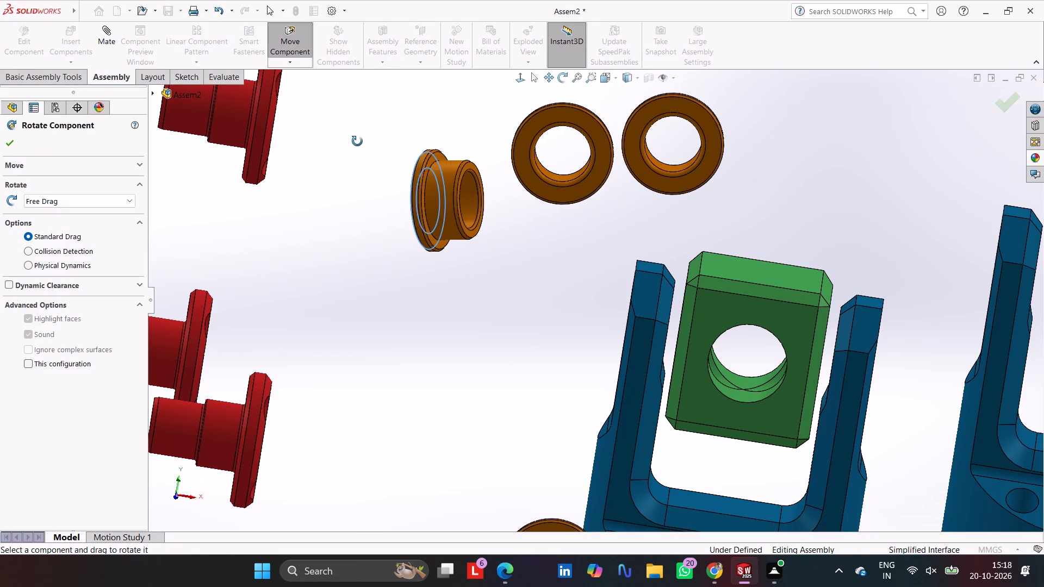
pyautogui.moveTo(357, 141); pyautogui.dragTo(390, 157)
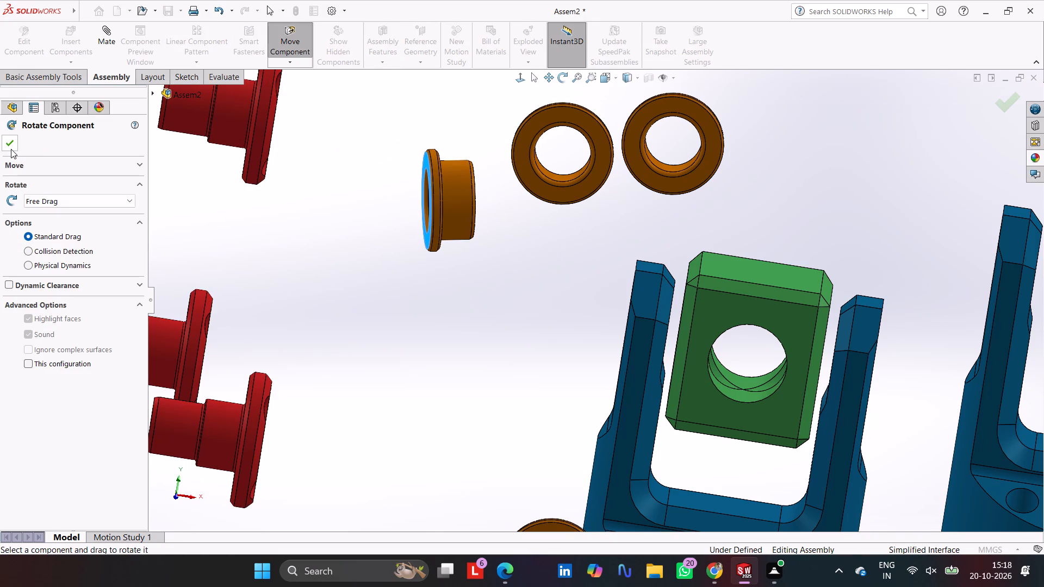
pyautogui.click(11, 149)
# Add a concentric mate between the rotated bushing's barrel and the hole in the first yoke's nearest arm.
pyautogui.click(459, 190)
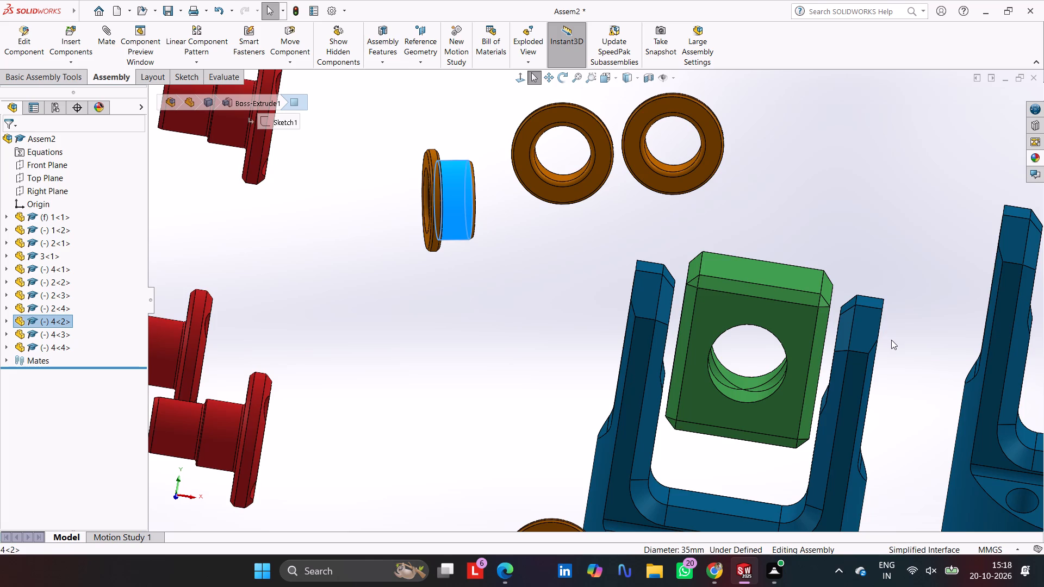
pyautogui.moveTo(891, 340); pyautogui.dragTo(886, 338, button='middle')
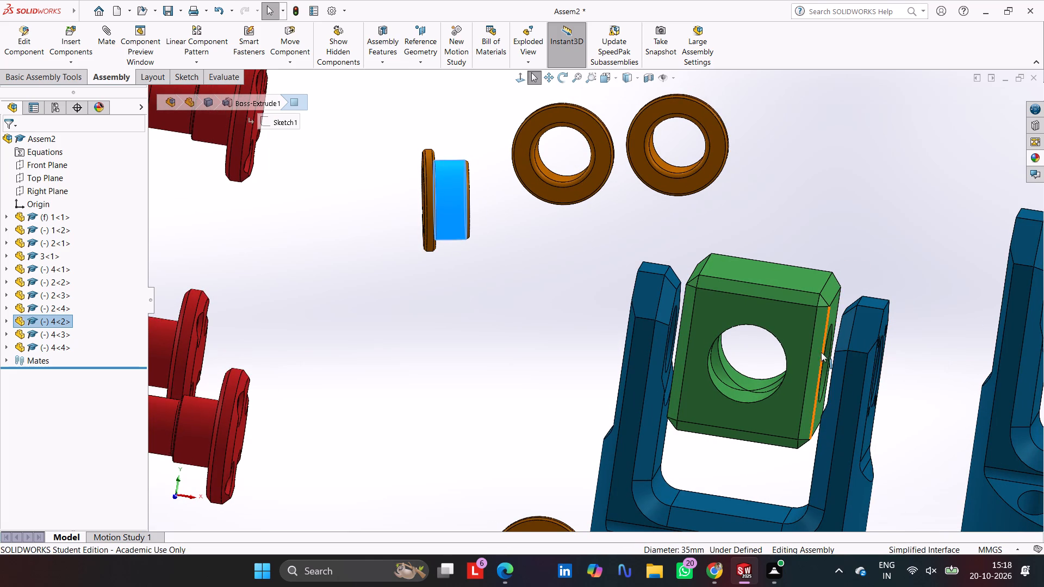
pyautogui.scroll(1, 837, 347)
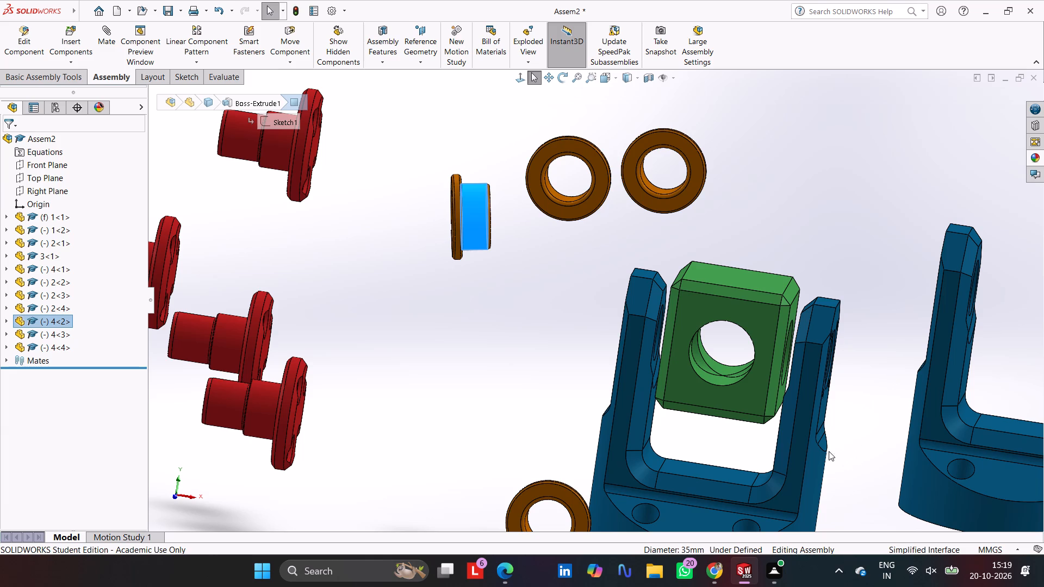
pyautogui.moveTo(817, 445); pyautogui.dragTo(860, 446, button='middle')
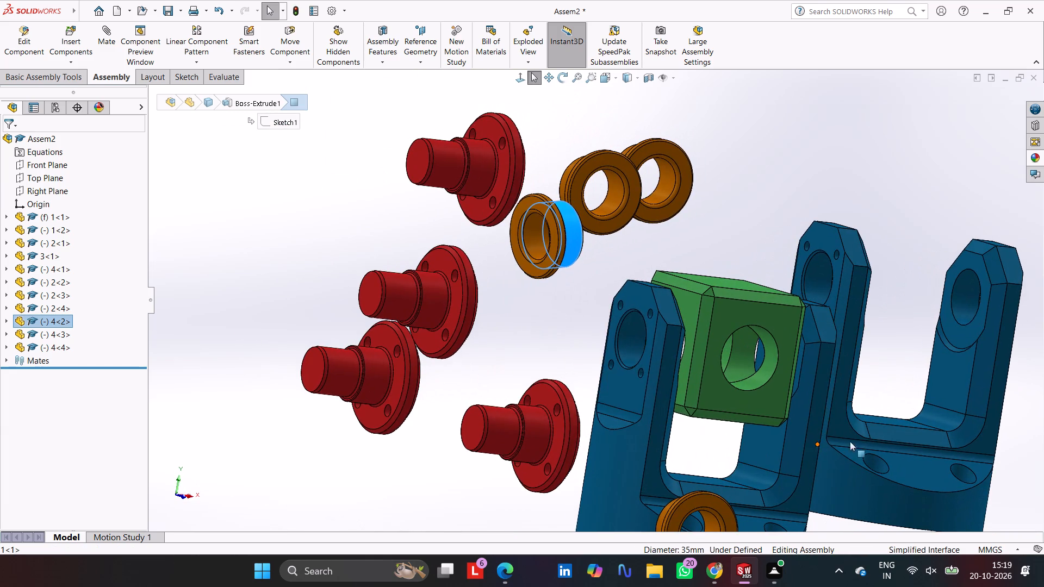
pyautogui.click(630, 335)
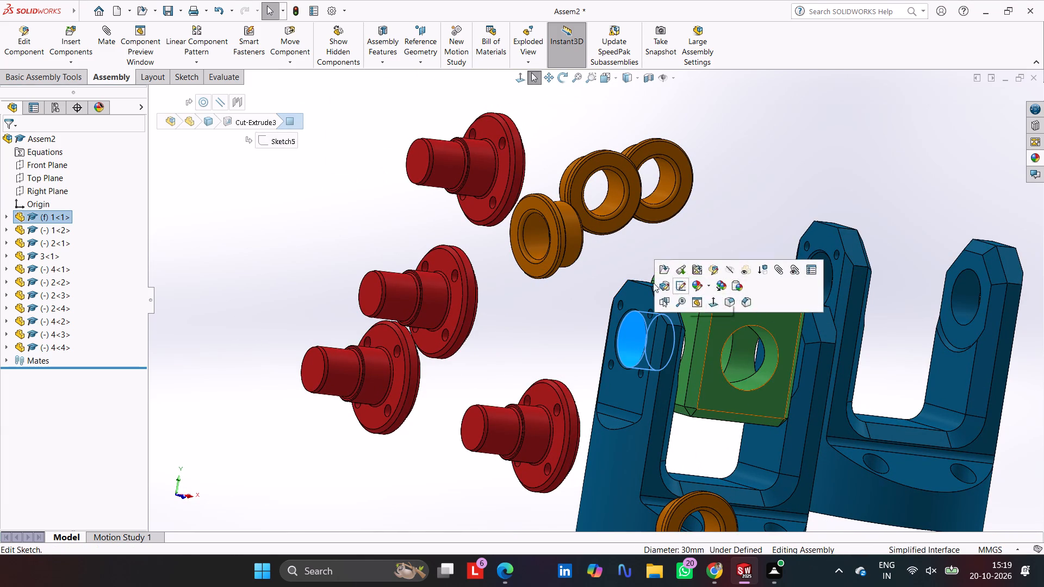
pyautogui.keyDown('ctrl'); pyautogui.click(573, 235); pyautogui.keyUp('ctrl')
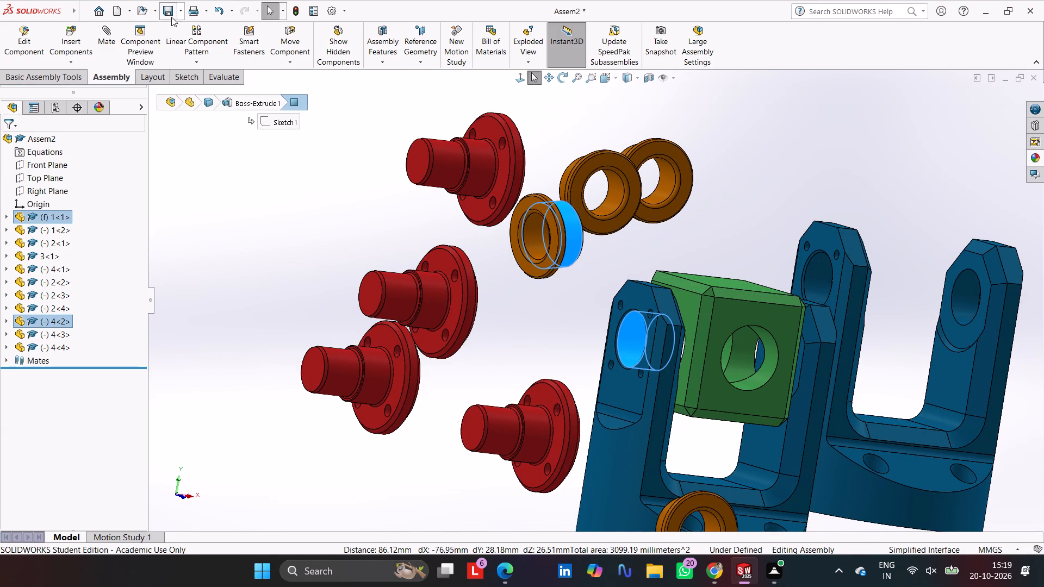
pyautogui.click(104, 35)
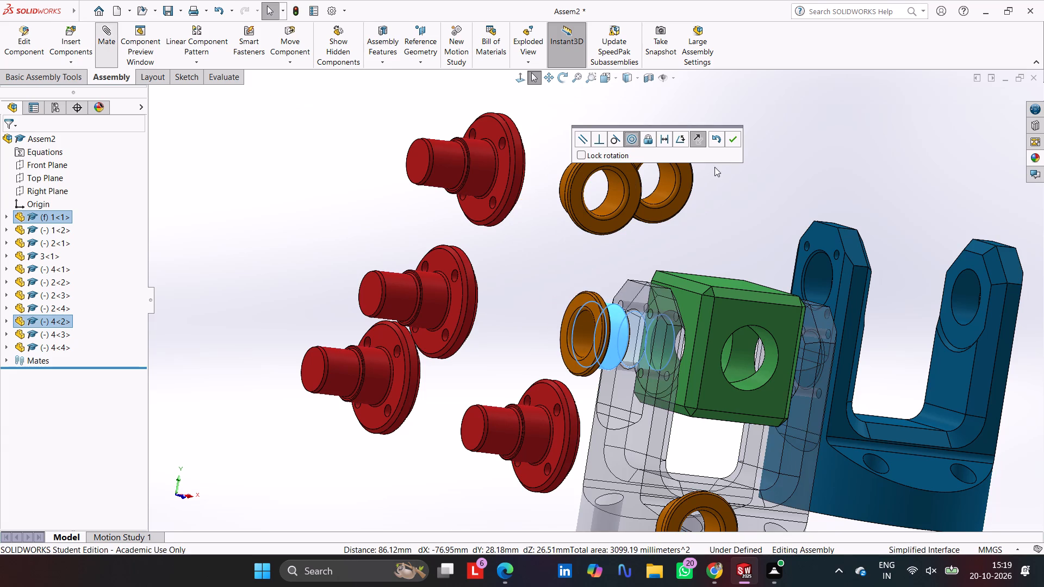
pyautogui.click(736, 135)
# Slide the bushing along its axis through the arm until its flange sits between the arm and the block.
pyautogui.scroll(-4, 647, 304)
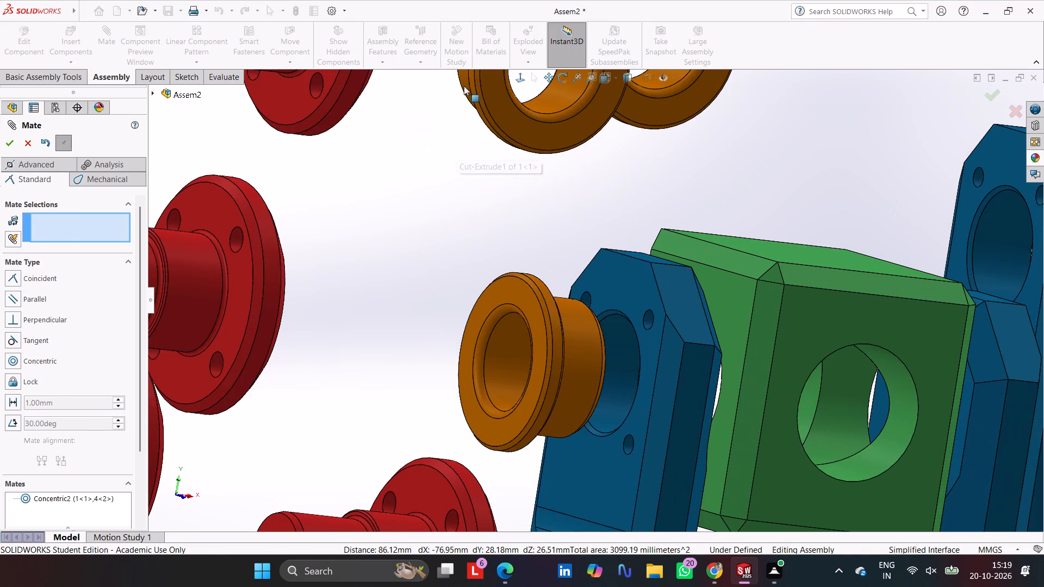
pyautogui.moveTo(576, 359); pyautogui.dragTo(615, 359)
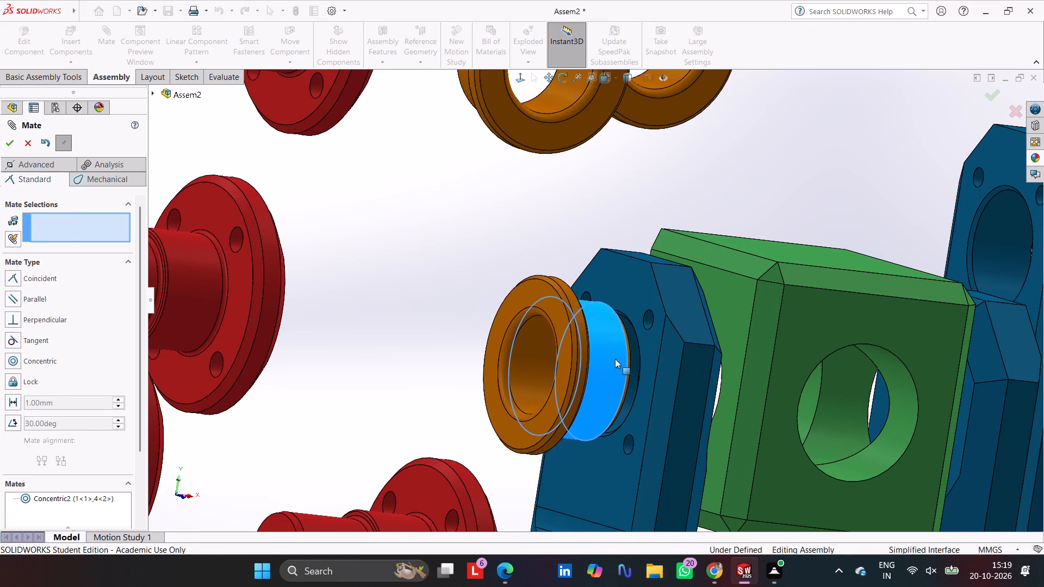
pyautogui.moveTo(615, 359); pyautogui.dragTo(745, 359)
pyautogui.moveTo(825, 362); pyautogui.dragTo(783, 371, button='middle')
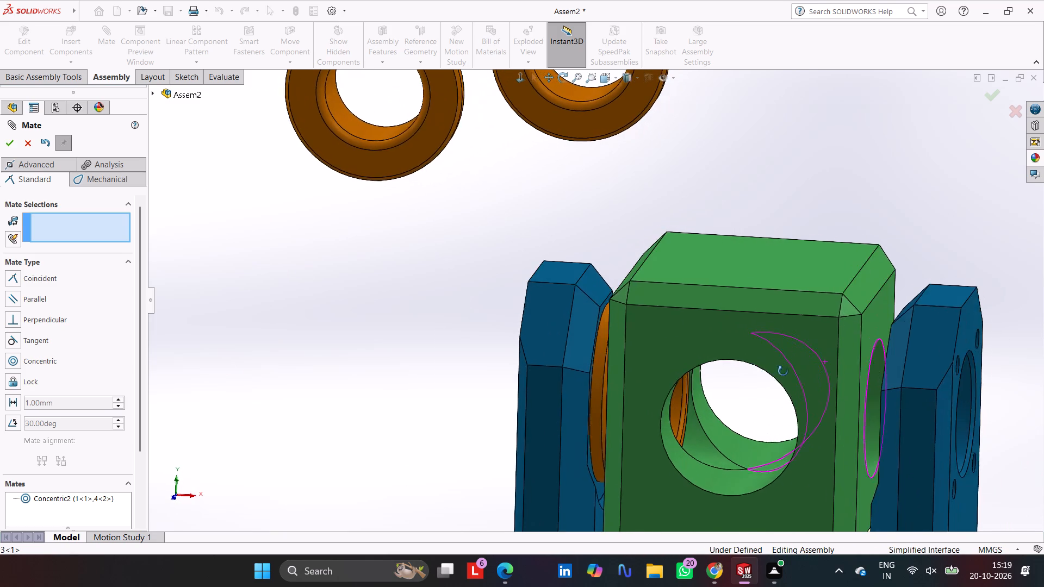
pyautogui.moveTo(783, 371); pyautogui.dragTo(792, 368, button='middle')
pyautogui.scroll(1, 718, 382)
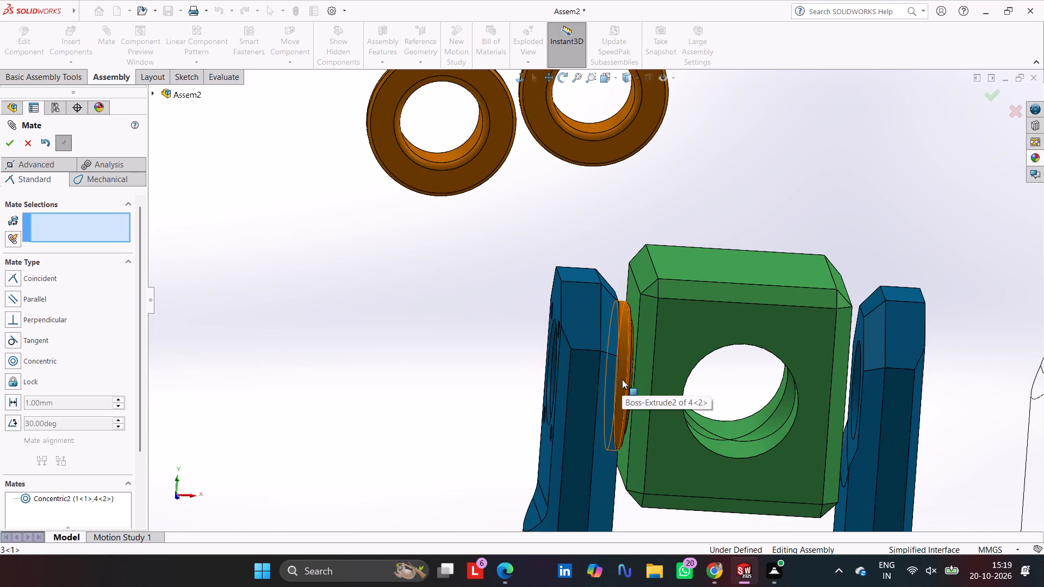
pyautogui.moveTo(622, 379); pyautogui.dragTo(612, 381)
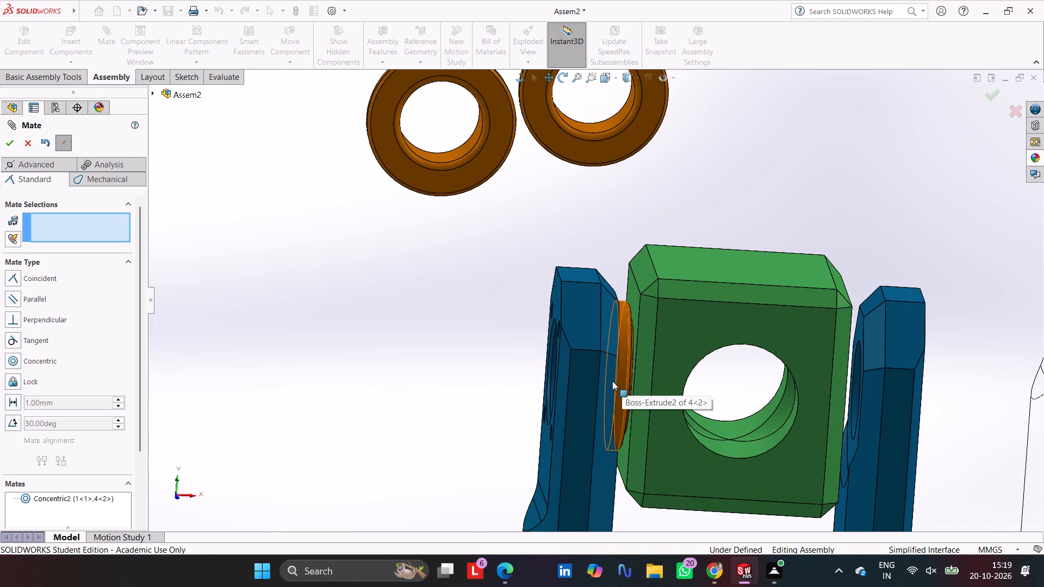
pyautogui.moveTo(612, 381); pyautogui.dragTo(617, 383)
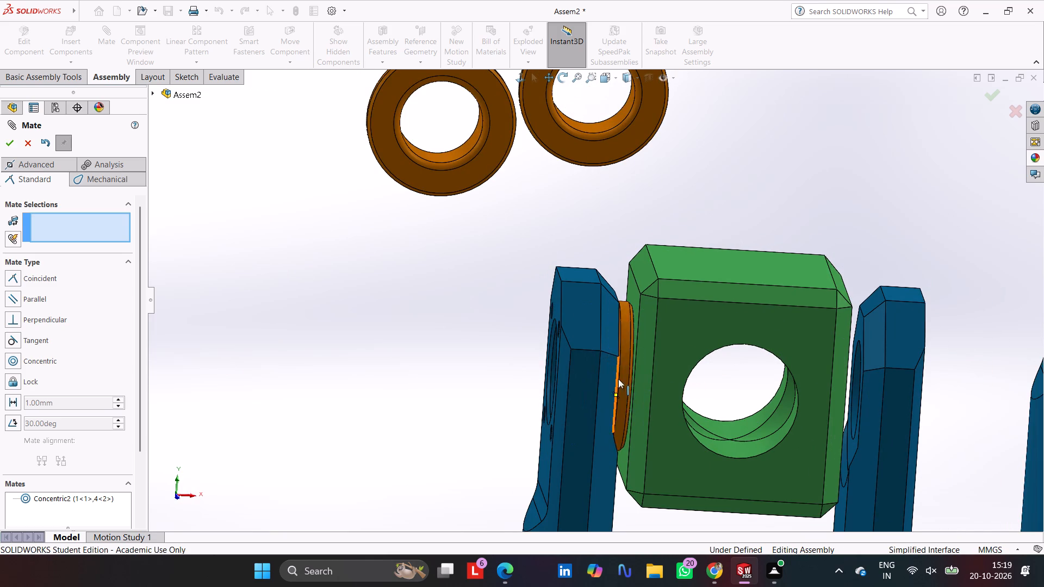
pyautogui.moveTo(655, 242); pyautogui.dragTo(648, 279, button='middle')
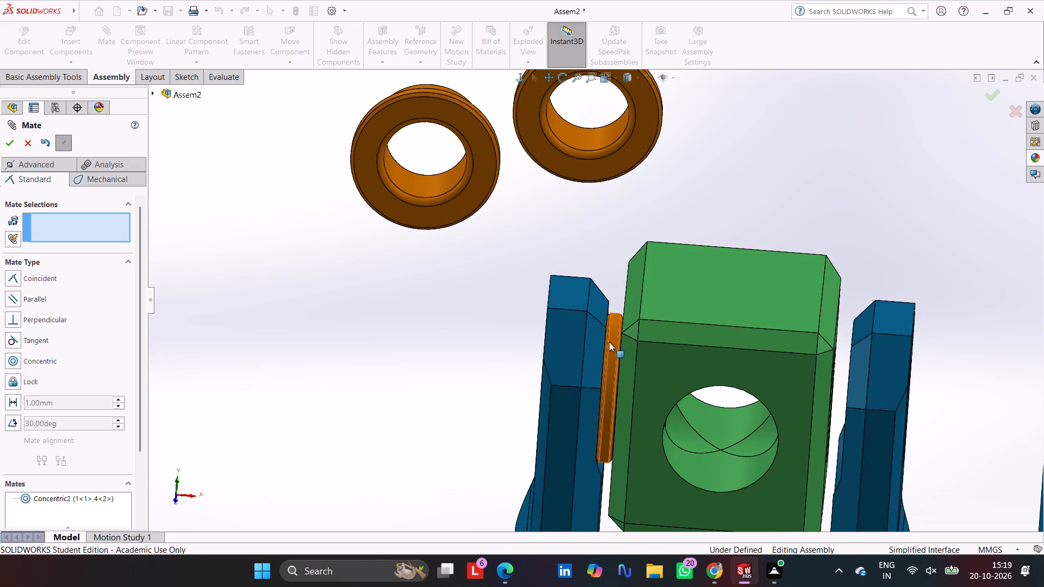
# Slide the bushing clear of the arm and mate its flange's barrel-side face coincident with the block's adjacent holed side face.
pyautogui.moveTo(609, 342); pyautogui.dragTo(401, 354)
pyautogui.click(496, 310)
pyautogui.moveTo(496, 310); pyautogui.dragTo(487, 316, button='middle')
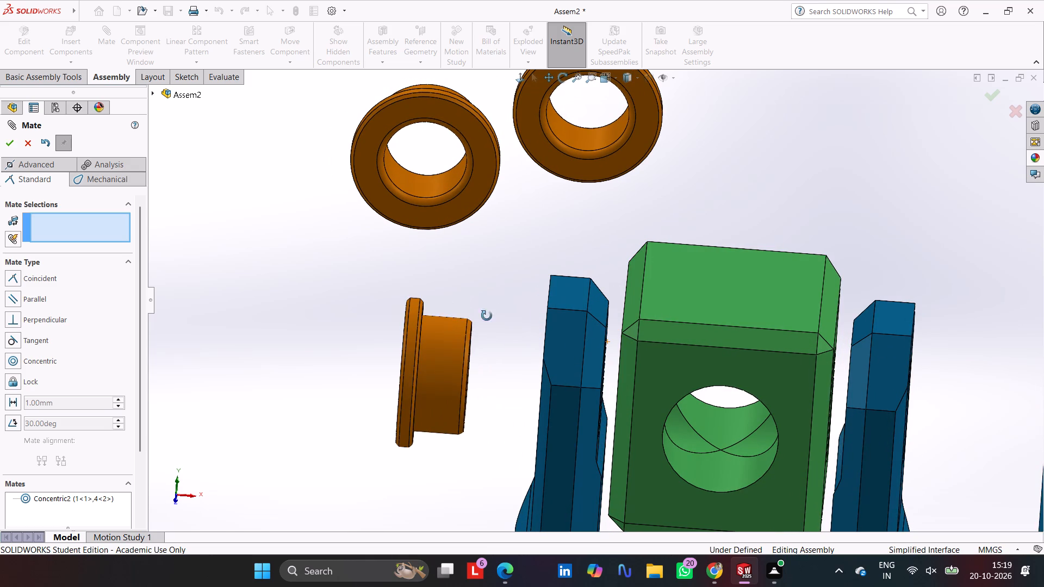
pyautogui.moveTo(487, 316); pyautogui.dragTo(468, 325, button='middle')
pyautogui.click(421, 315)
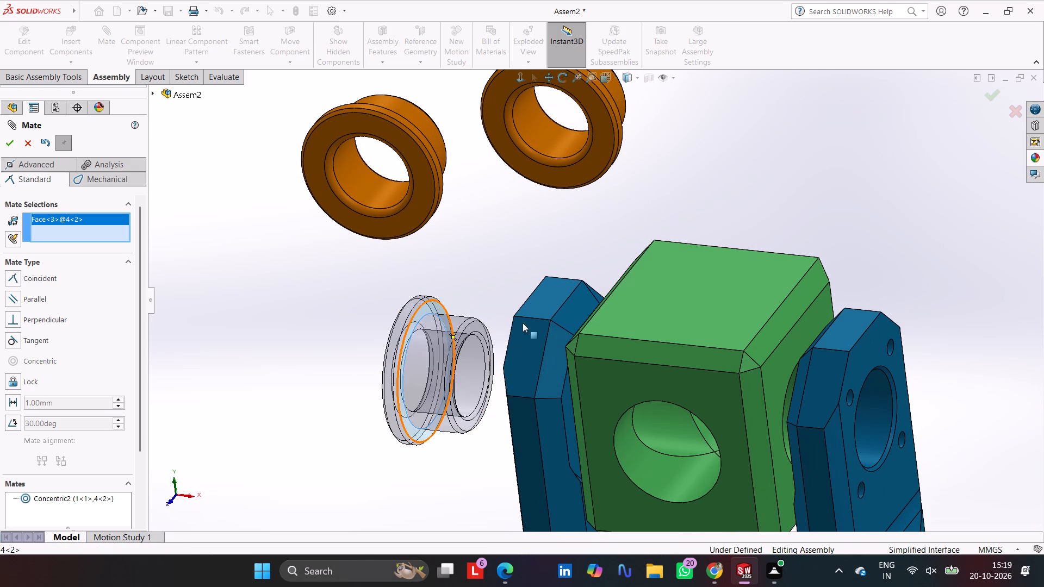
pyautogui.moveTo(619, 380); pyautogui.dragTo(669, 357, button='middle')
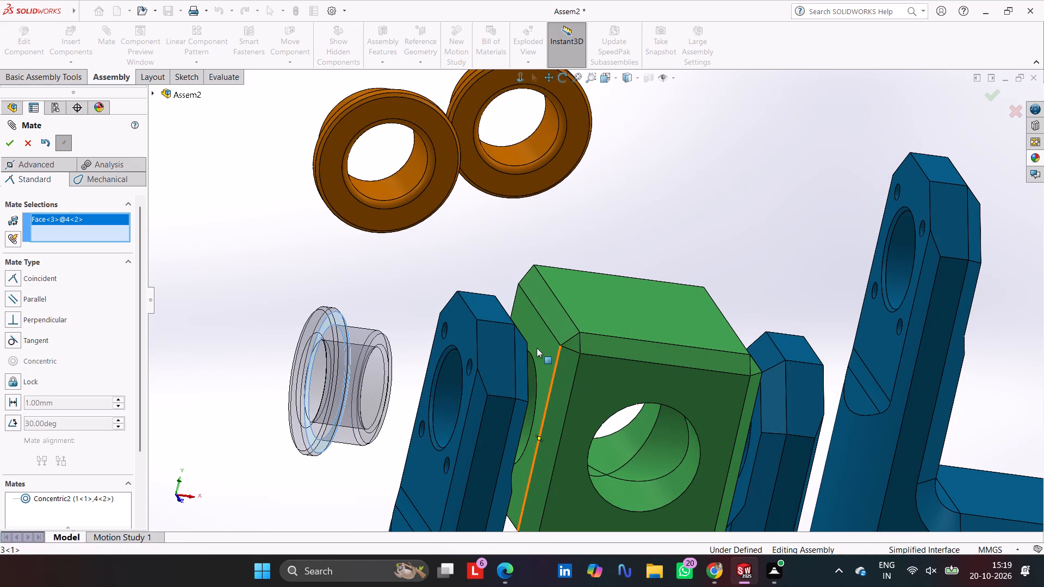
pyautogui.click(542, 346)
pyautogui.click(540, 342)
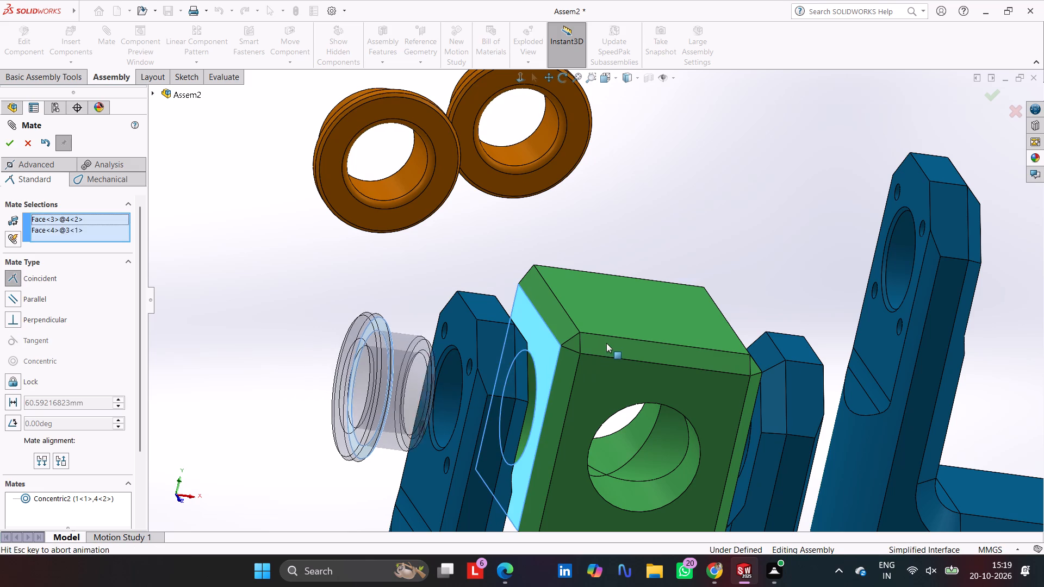
pyautogui.click(757, 361)
pyautogui.moveTo(744, 389); pyautogui.dragTo(719, 413, button='middle')
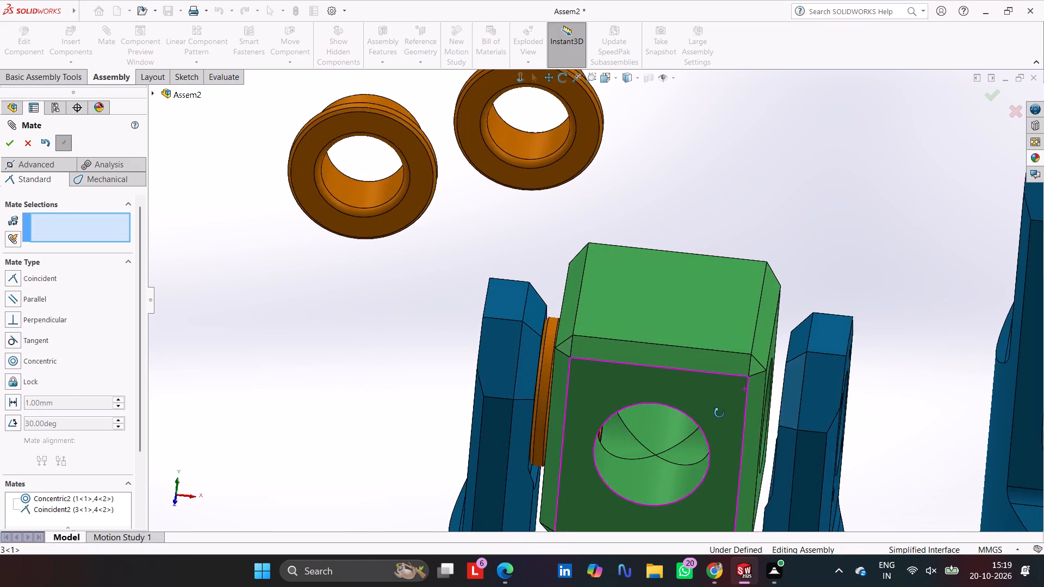
pyautogui.moveTo(719, 413); pyautogui.dragTo(729, 415, button='middle')
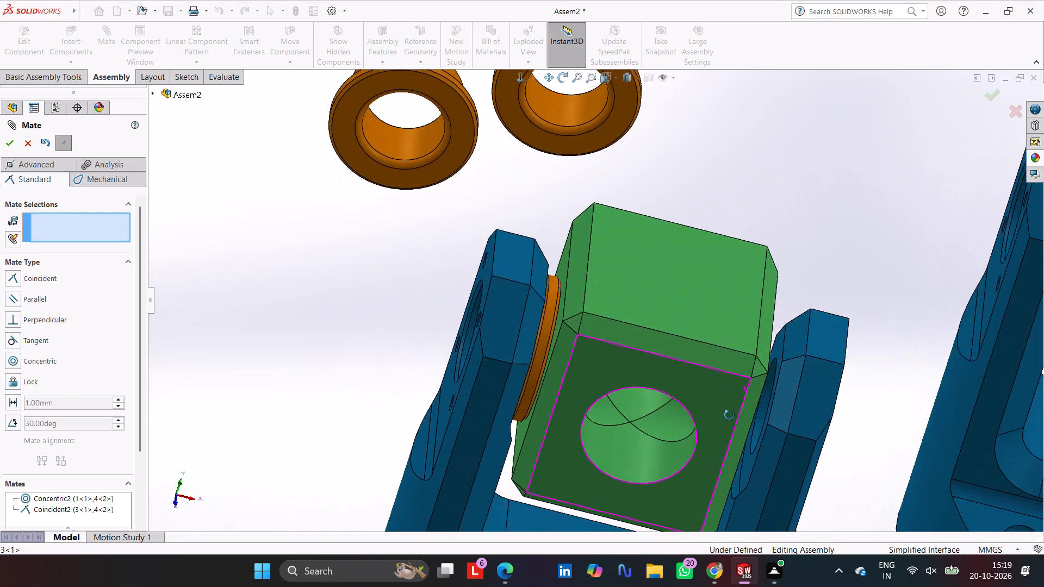
pyautogui.moveTo(729, 415); pyautogui.dragTo(730, 414, button='middle')
pyautogui.scroll(4, 420, 390)
pyautogui.scroll(-1, 334, 360)
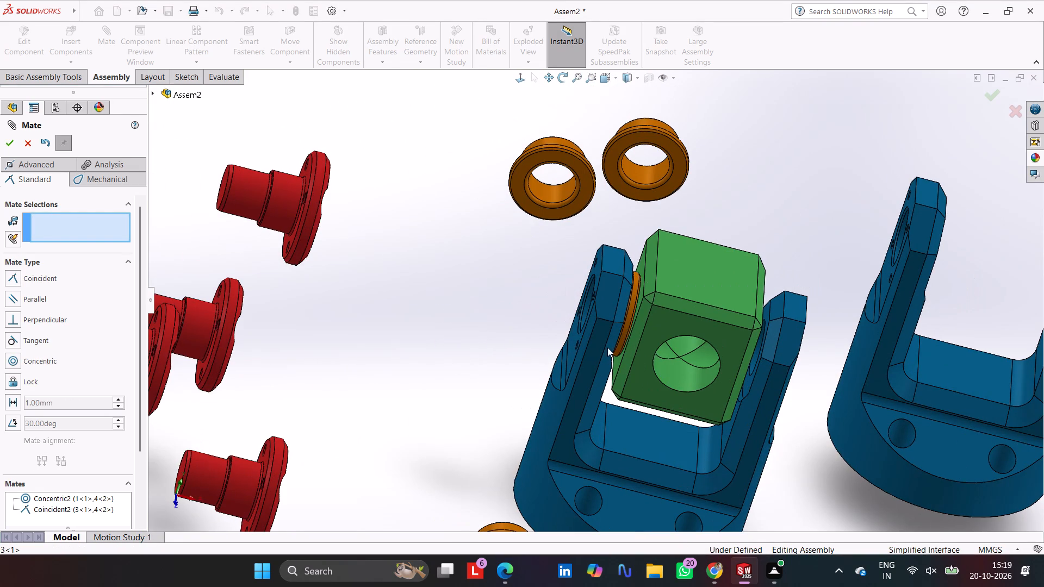
pyautogui.press('Escape')
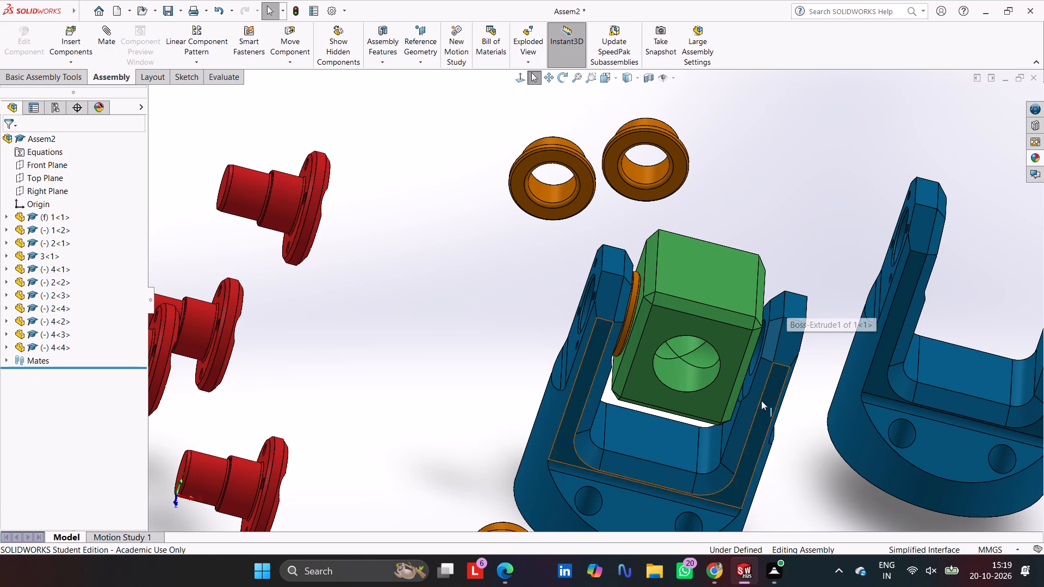
# Rotate the loose bushing above the block so its flange faces the second yoke and its barrel points the opposite way.
pyautogui.moveTo(833, 338); pyautogui.dragTo(809, 325, button='middle')
pyautogui.press('Escape')
pyautogui.click(277, 63)
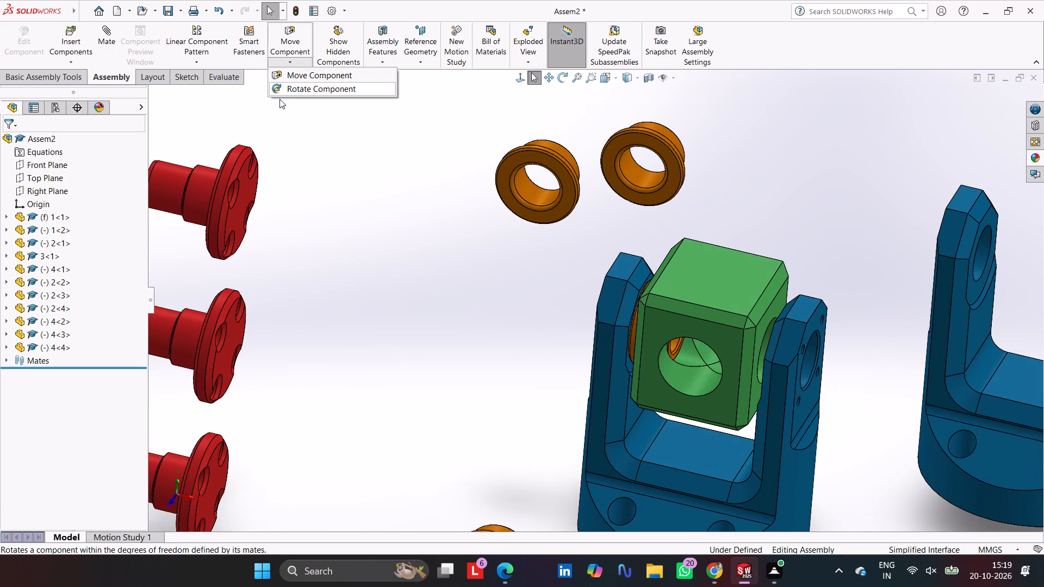
pyautogui.click(349, 92)
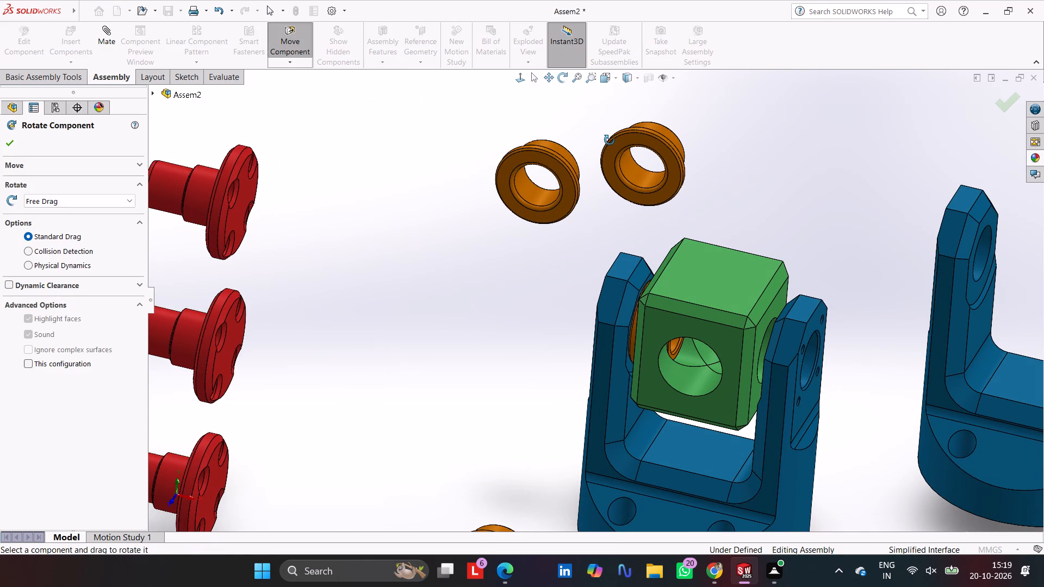
pyautogui.moveTo(609, 171); pyautogui.dragTo(732, 121)
pyautogui.moveTo(681, 133); pyautogui.dragTo(698, 91)
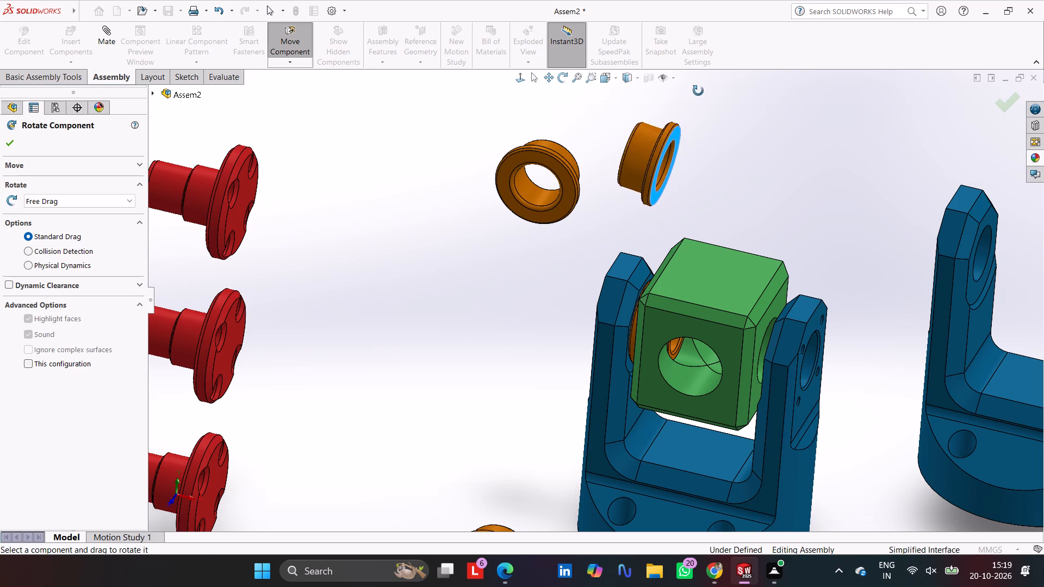
pyautogui.moveTo(698, 91); pyautogui.dragTo(686, 77)
pyautogui.press('Escape')
# Rotate the loose bushing beside the first yoke's base so its barrel points forward and its flange sits at the back.
pyautogui.scroll(4, 597, 287)
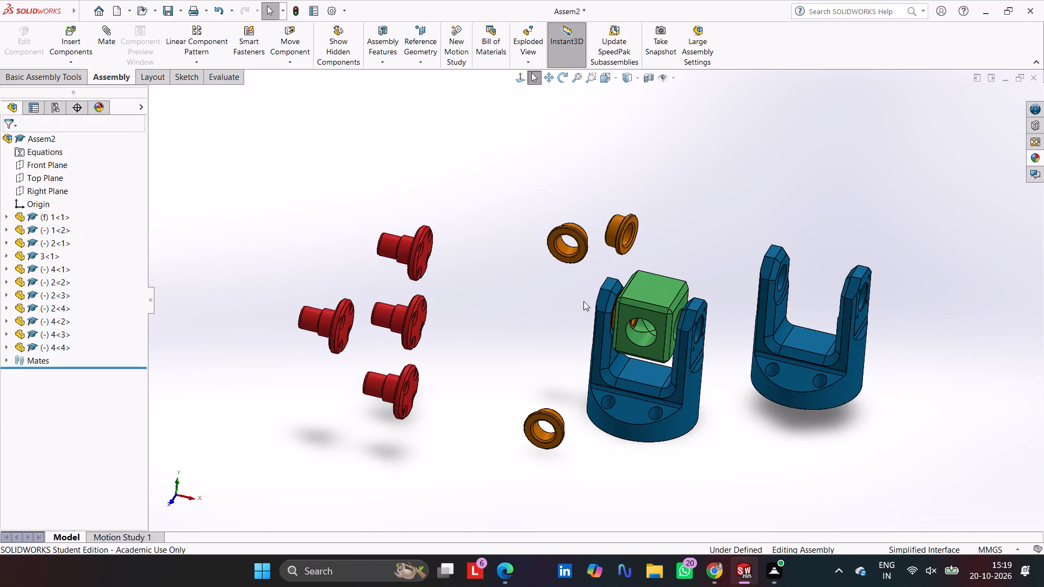
pyautogui.click(289, 63)
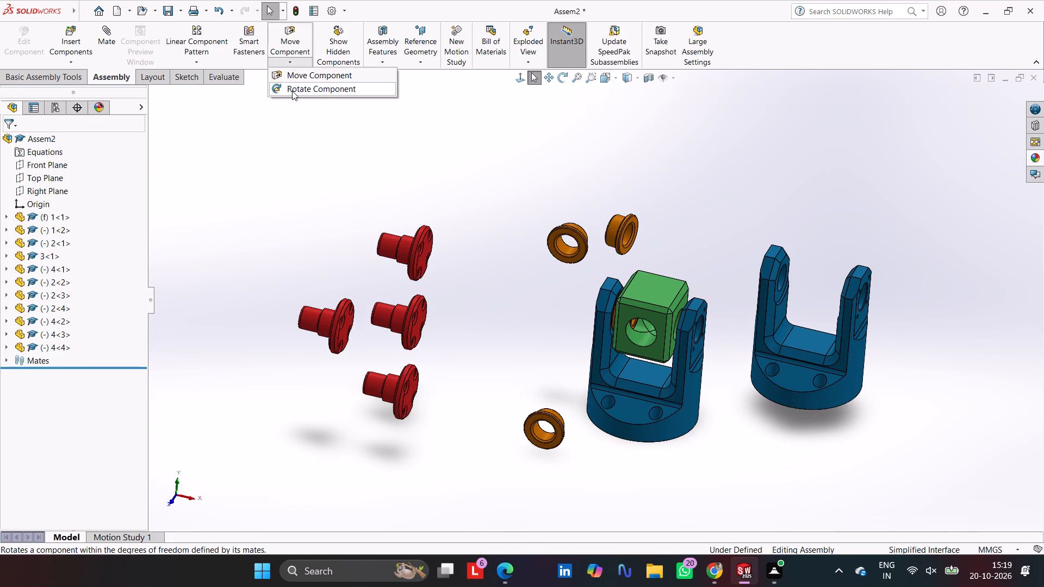
pyautogui.click(294, 91)
pyautogui.moveTo(546, 418); pyautogui.dragTo(535, 484)
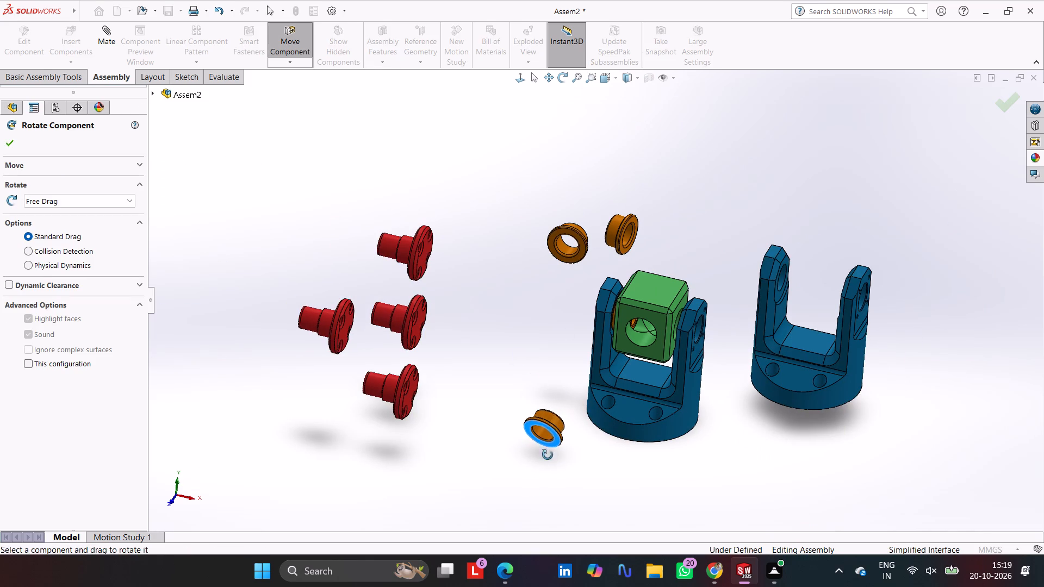
pyautogui.moveTo(545, 420); pyautogui.dragTo(512, 499)
pyautogui.moveTo(542, 421); pyautogui.dragTo(495, 503)
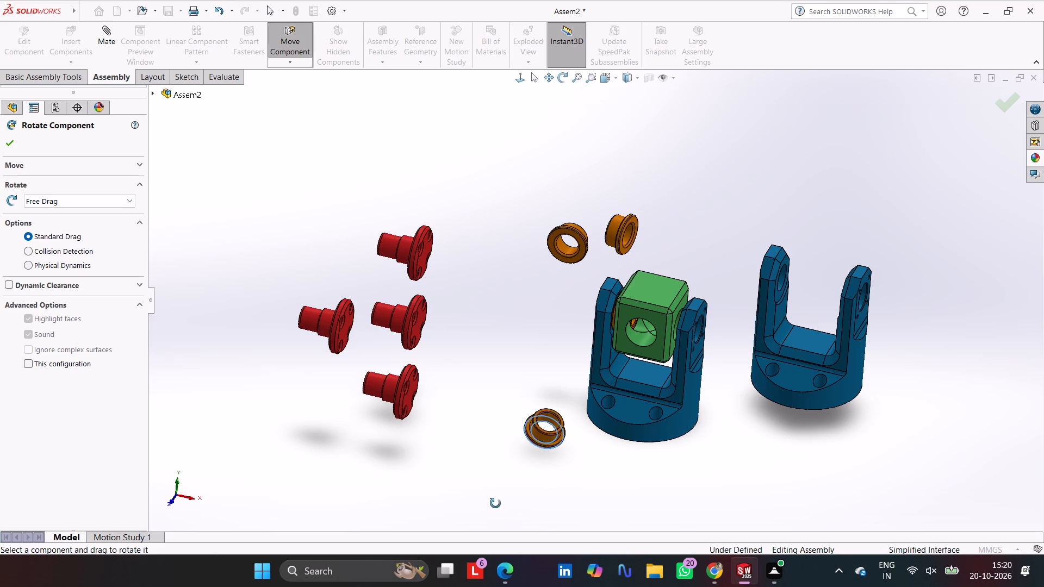
pyautogui.moveTo(495, 503); pyautogui.dragTo(488, 508)
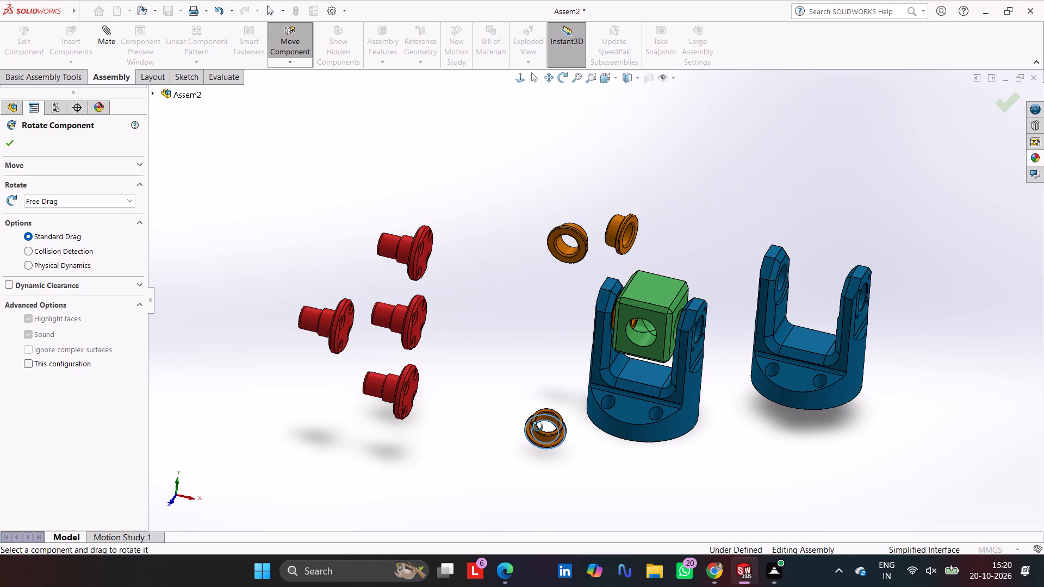
pyautogui.moveTo(556, 413); pyautogui.dragTo(521, 566)
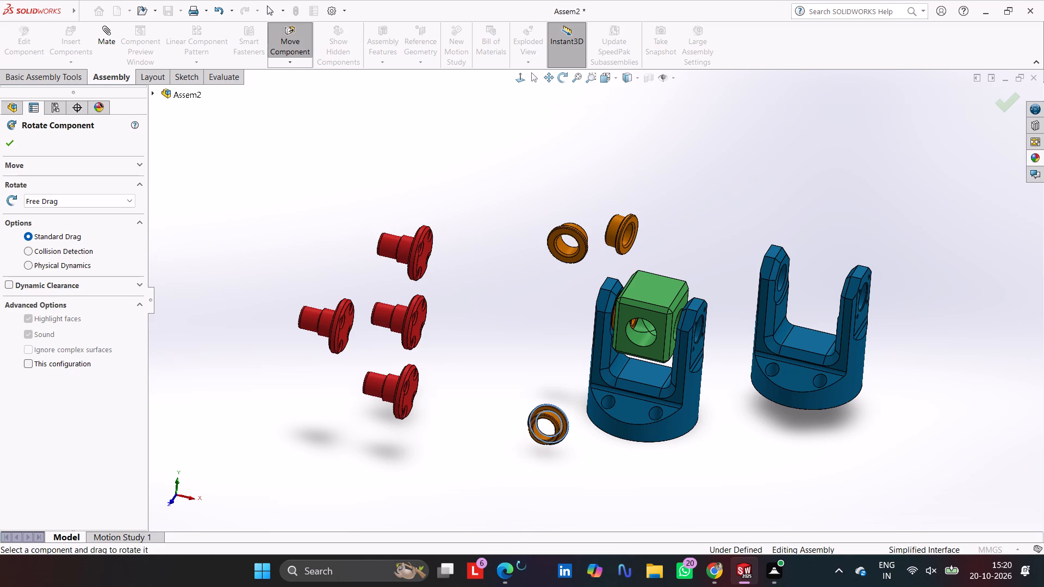
pyautogui.moveTo(521, 566); pyautogui.dragTo(505, 586)
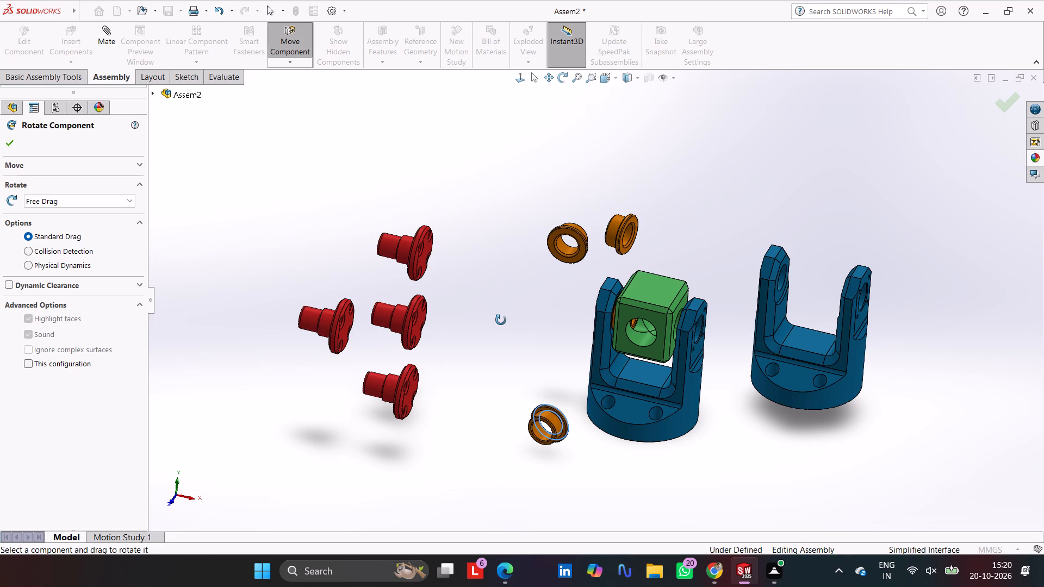
# Rotate the uppermost flanged pin so its shaft points toward the yokes.
pyautogui.moveTo(388, 246); pyautogui.dragTo(462, 305)
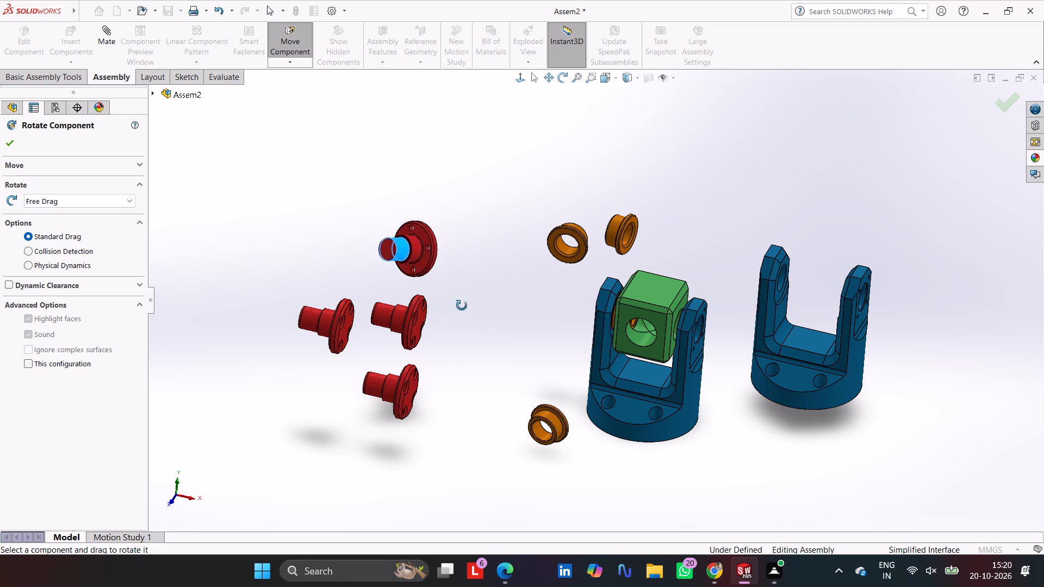
pyautogui.moveTo(462, 305); pyautogui.dragTo(583, 365)
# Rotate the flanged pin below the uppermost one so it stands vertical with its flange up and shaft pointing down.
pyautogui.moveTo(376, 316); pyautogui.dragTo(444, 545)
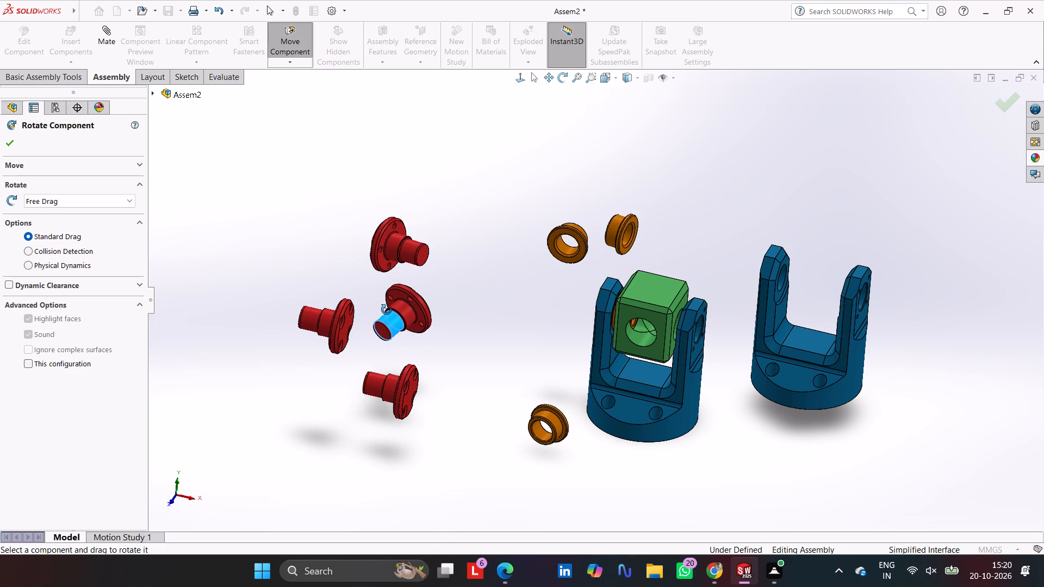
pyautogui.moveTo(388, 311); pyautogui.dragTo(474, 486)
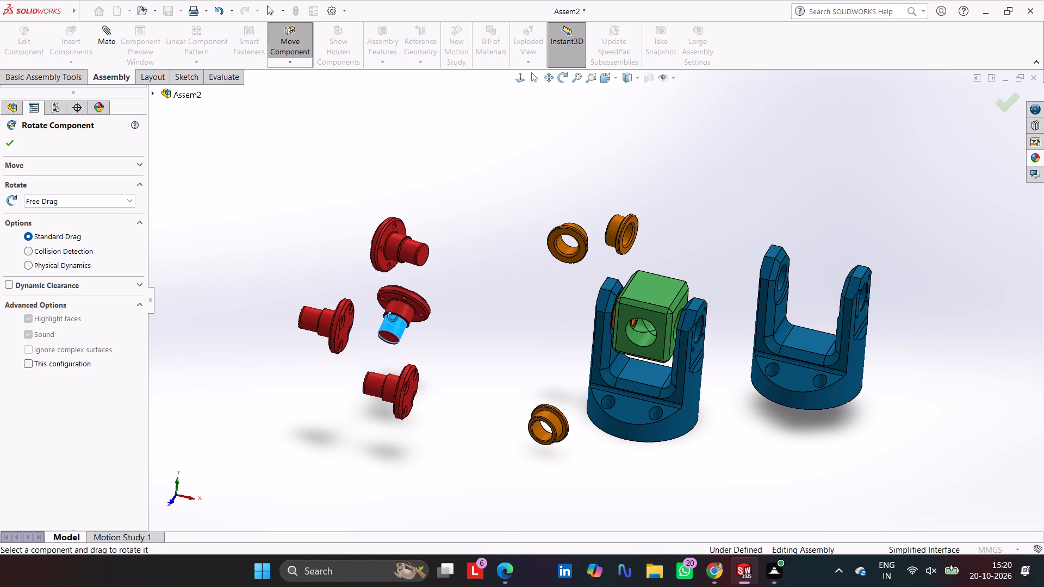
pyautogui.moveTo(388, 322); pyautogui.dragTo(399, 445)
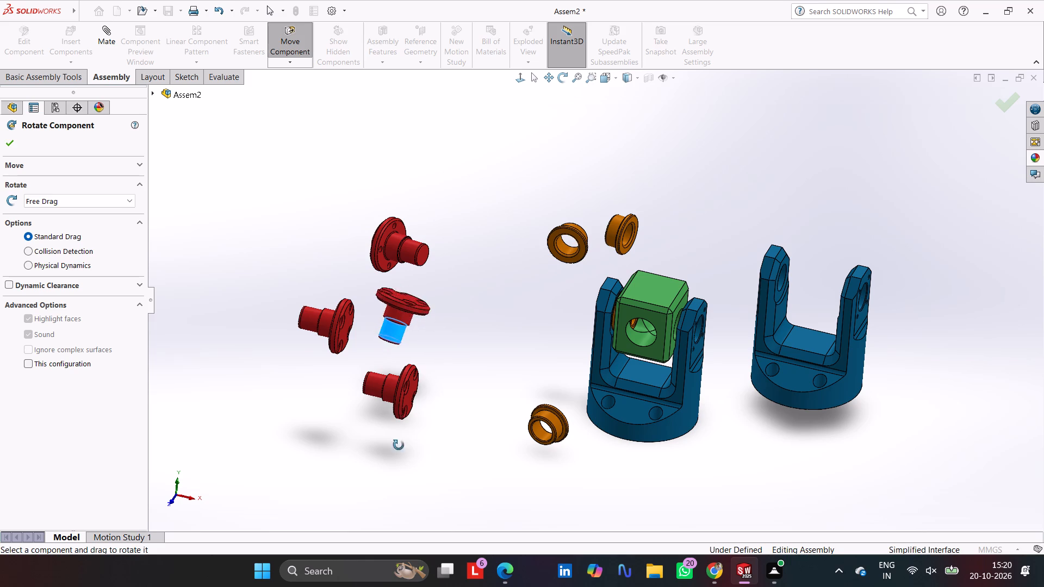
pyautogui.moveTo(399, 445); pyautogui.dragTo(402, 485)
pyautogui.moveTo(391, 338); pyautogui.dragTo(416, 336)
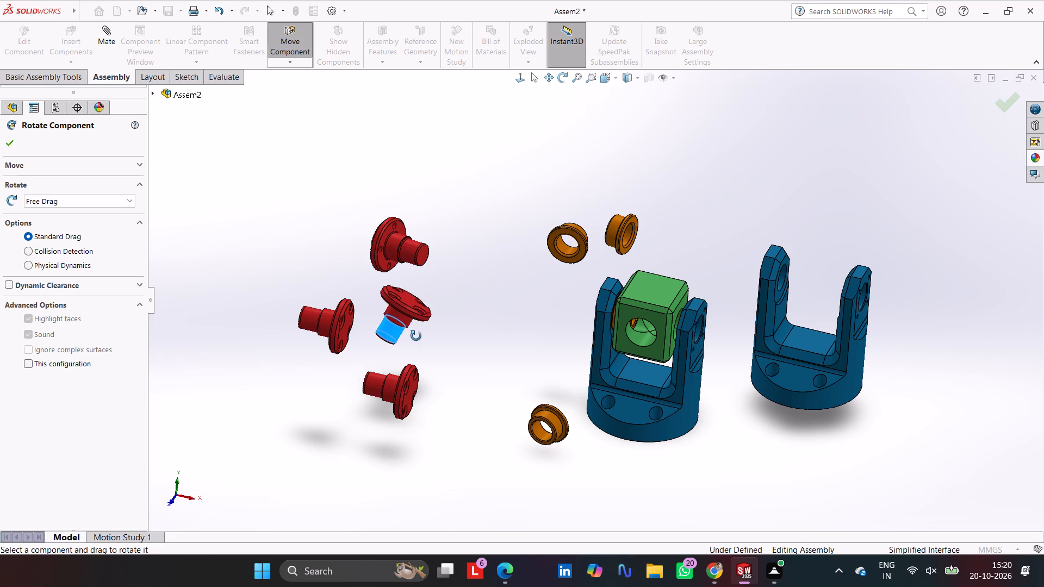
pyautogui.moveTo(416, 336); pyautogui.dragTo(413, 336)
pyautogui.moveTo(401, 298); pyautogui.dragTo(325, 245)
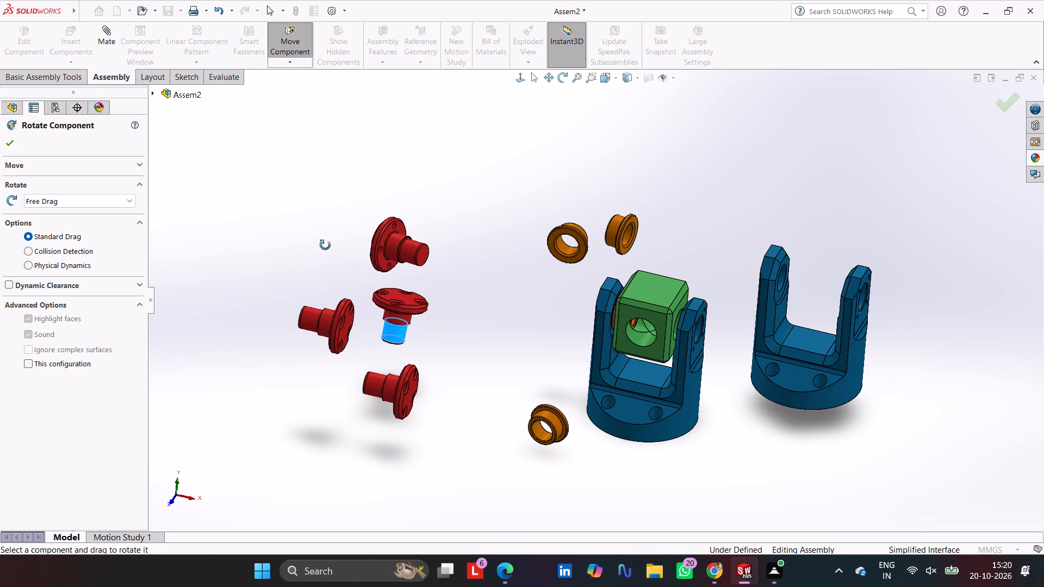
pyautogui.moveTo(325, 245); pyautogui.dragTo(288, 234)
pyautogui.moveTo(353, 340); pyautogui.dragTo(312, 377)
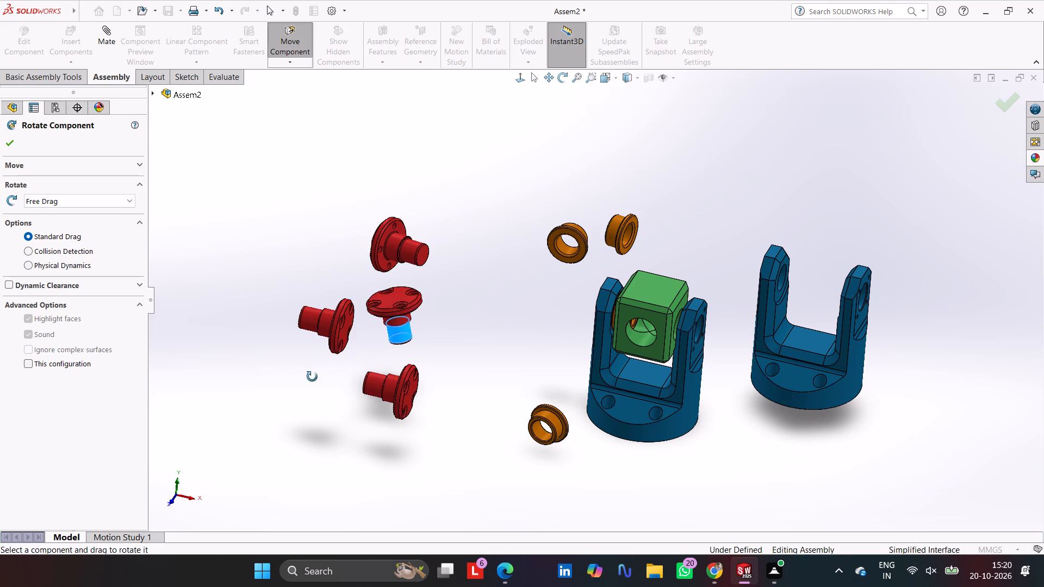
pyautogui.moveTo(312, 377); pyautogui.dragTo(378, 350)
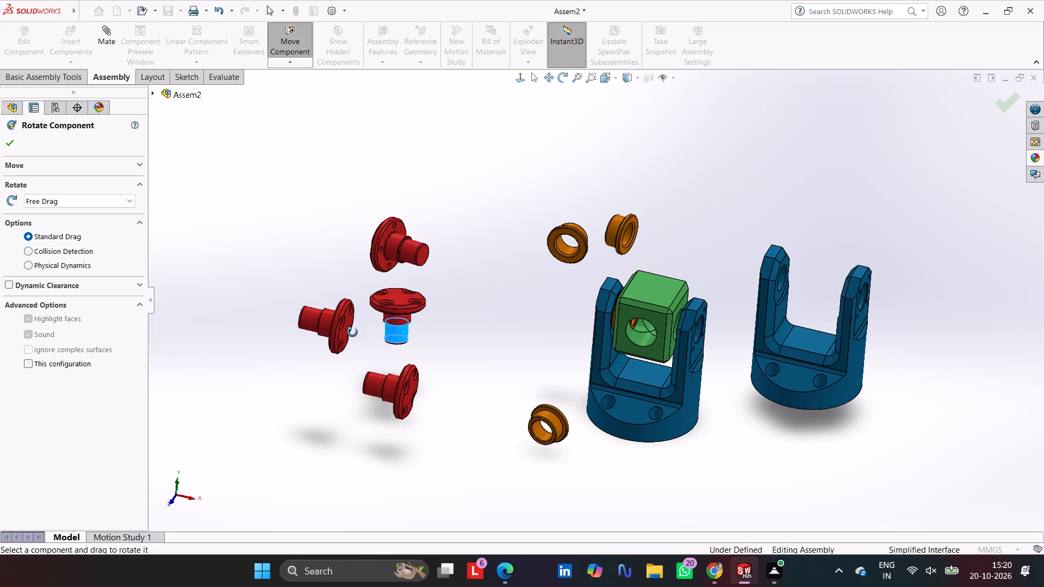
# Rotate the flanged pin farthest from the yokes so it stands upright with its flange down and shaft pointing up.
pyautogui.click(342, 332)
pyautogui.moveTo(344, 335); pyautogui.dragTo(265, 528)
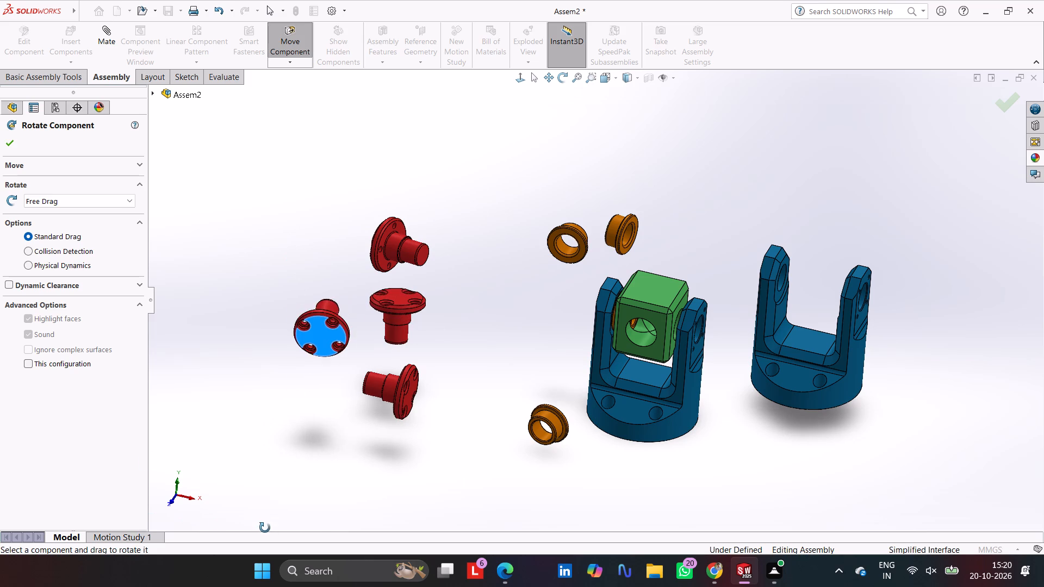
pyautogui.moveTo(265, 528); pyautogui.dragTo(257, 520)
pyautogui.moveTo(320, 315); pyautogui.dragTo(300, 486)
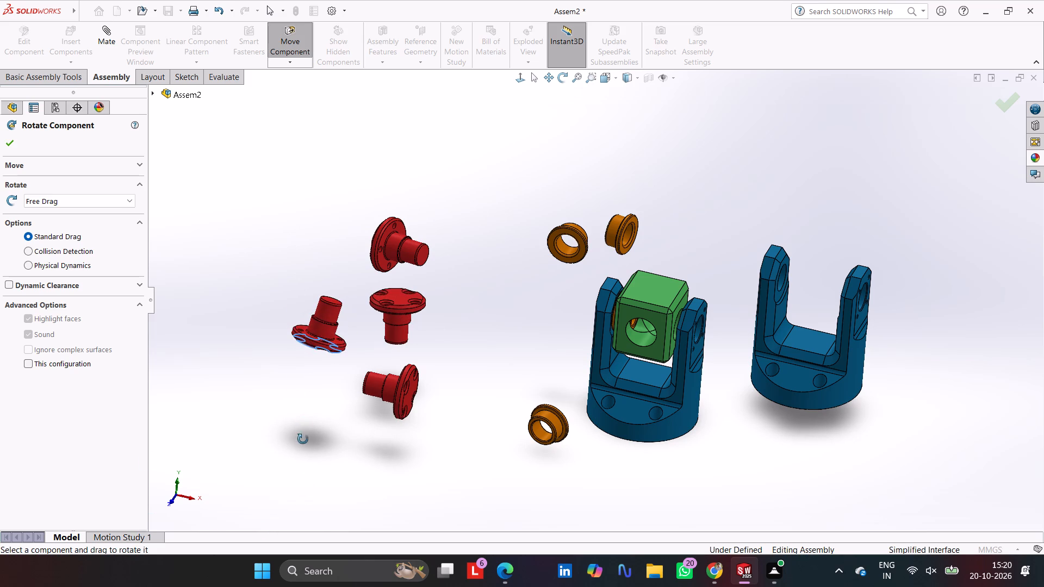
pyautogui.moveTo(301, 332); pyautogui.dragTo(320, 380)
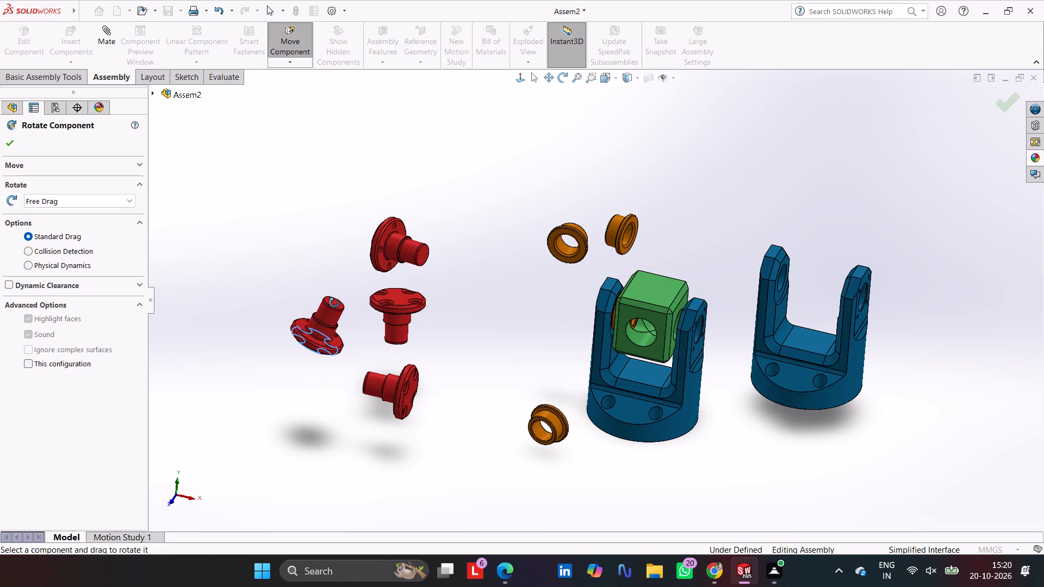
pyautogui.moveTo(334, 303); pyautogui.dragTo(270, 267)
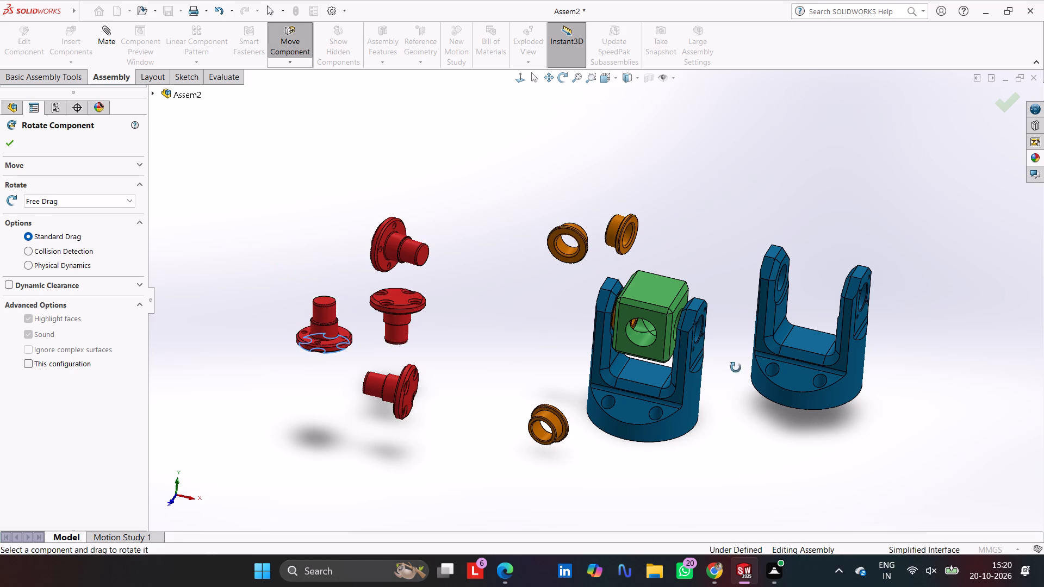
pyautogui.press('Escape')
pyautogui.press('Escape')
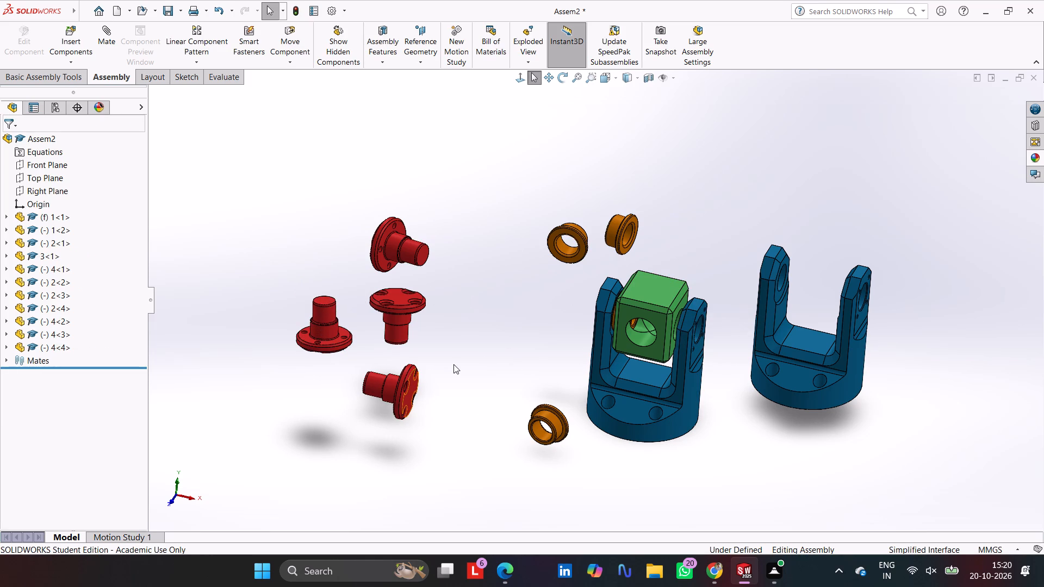
# Rotate the pin with the downward shaft so its shaft points forward and its flange faces the back.
pyautogui.click(296, 58)
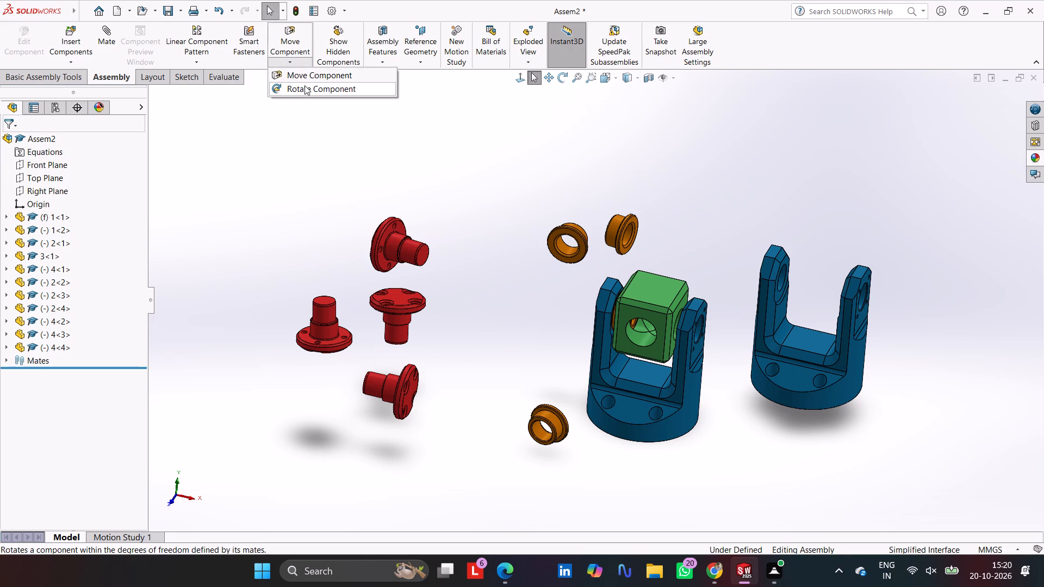
pyautogui.click(304, 85)
pyautogui.moveTo(394, 329); pyautogui.dragTo(443, 84)
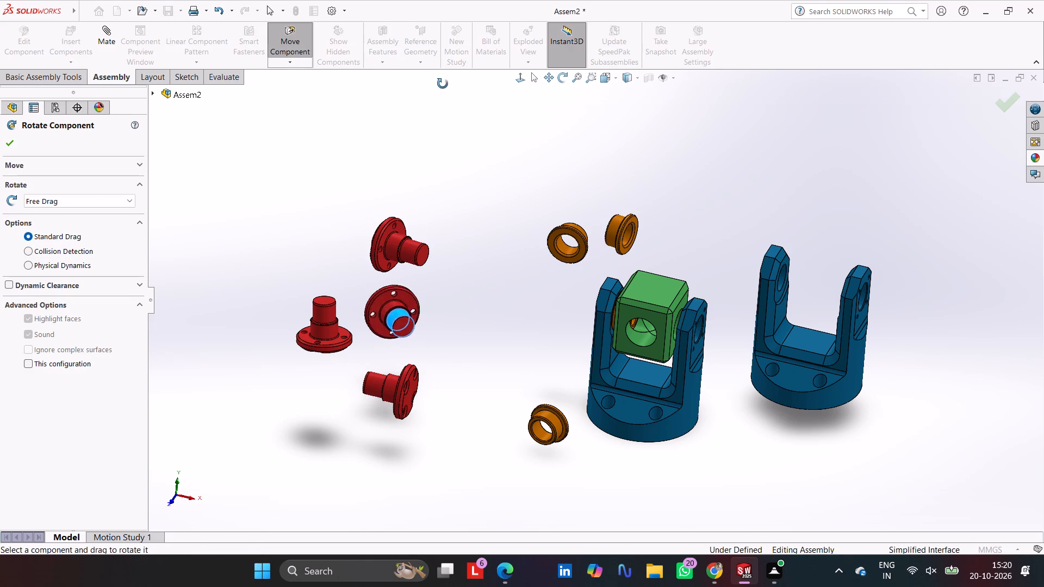
pyautogui.moveTo(443, 84); pyautogui.dragTo(394, 119)
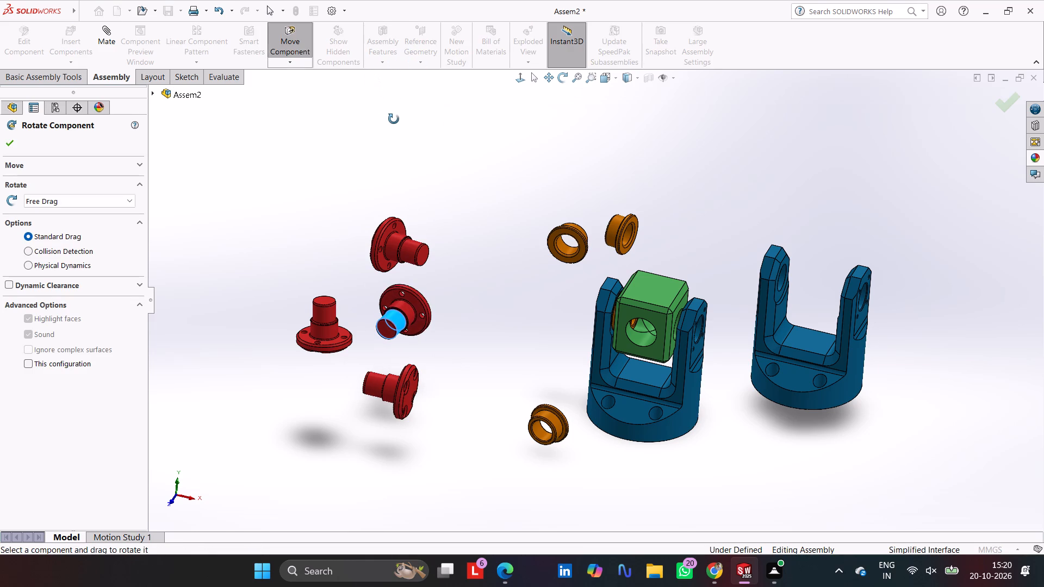
pyautogui.moveTo(394, 119); pyautogui.dragTo(391, 119)
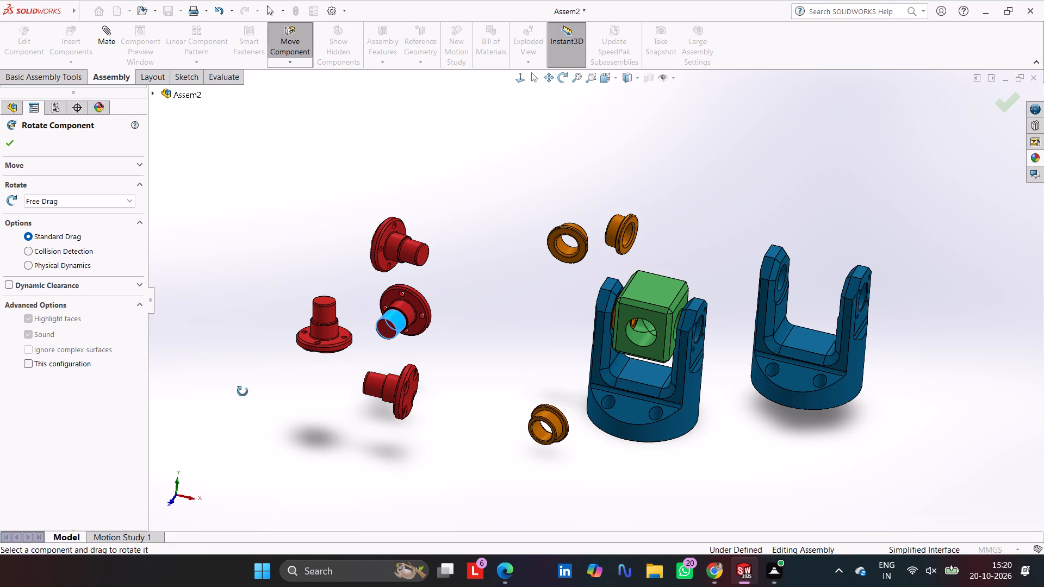
# Rotate the pin with the upward shaft so its flange faces forward and its shaft points to the back.
pyautogui.moveTo(314, 349); pyautogui.dragTo(302, 124)
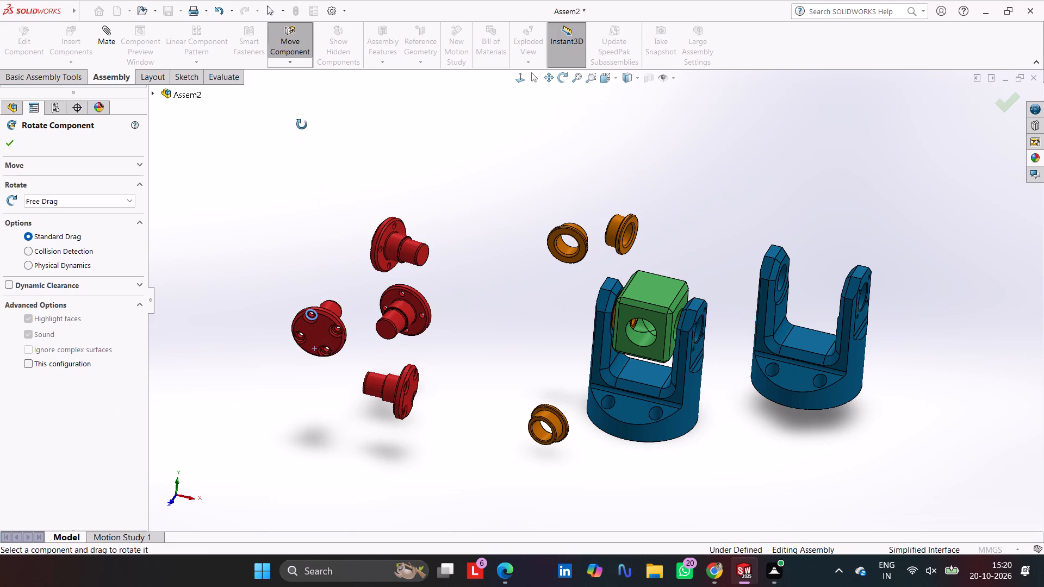
pyautogui.moveTo(302, 124); pyautogui.dragTo(322, 72)
pyautogui.moveTo(314, 336); pyautogui.dragTo(309, 333)
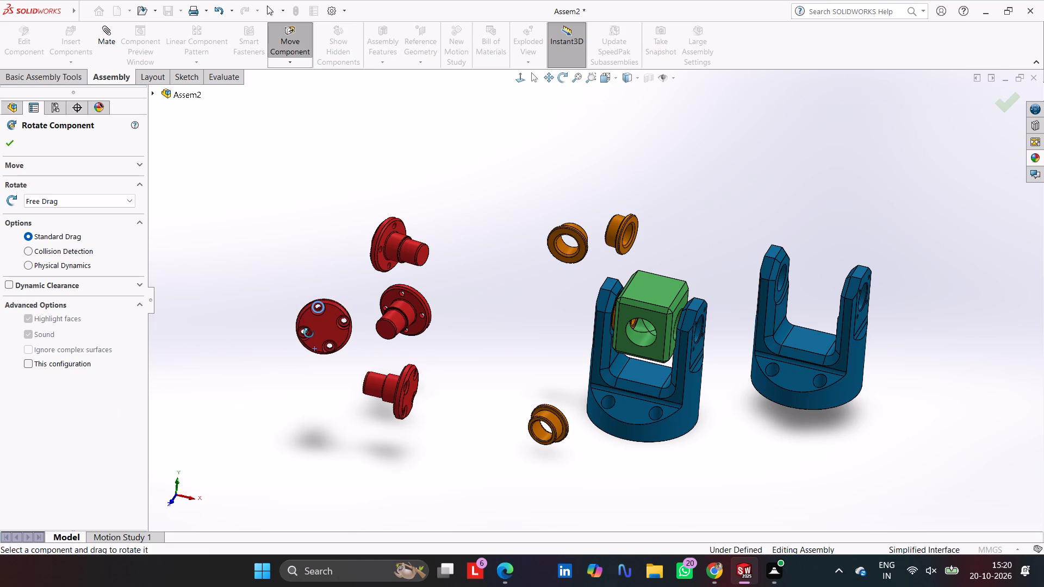
pyautogui.moveTo(309, 333); pyautogui.dragTo(282, 392)
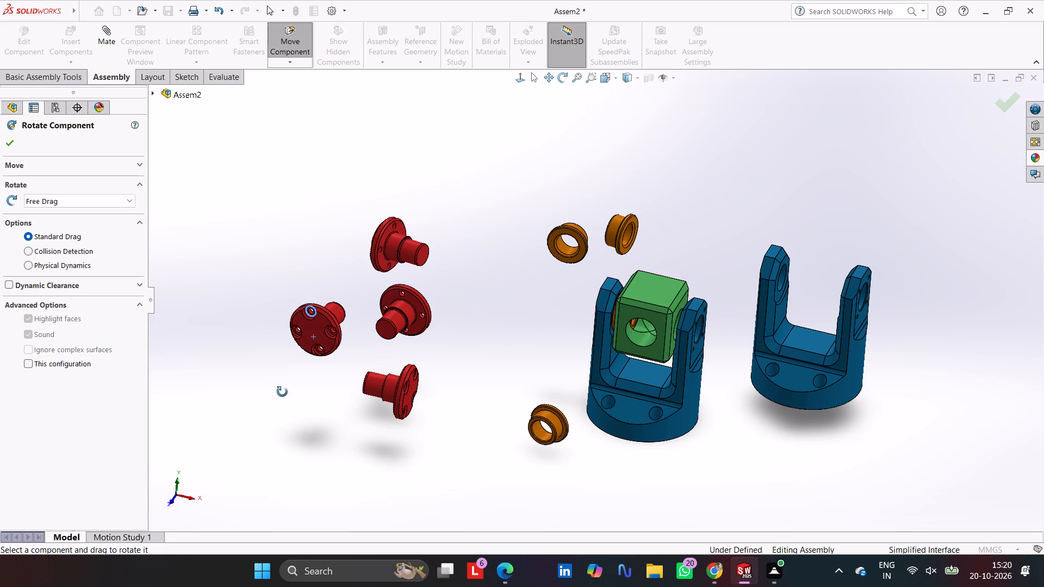
pyautogui.moveTo(282, 392); pyautogui.dragTo(282, 397)
pyautogui.press('Escape')
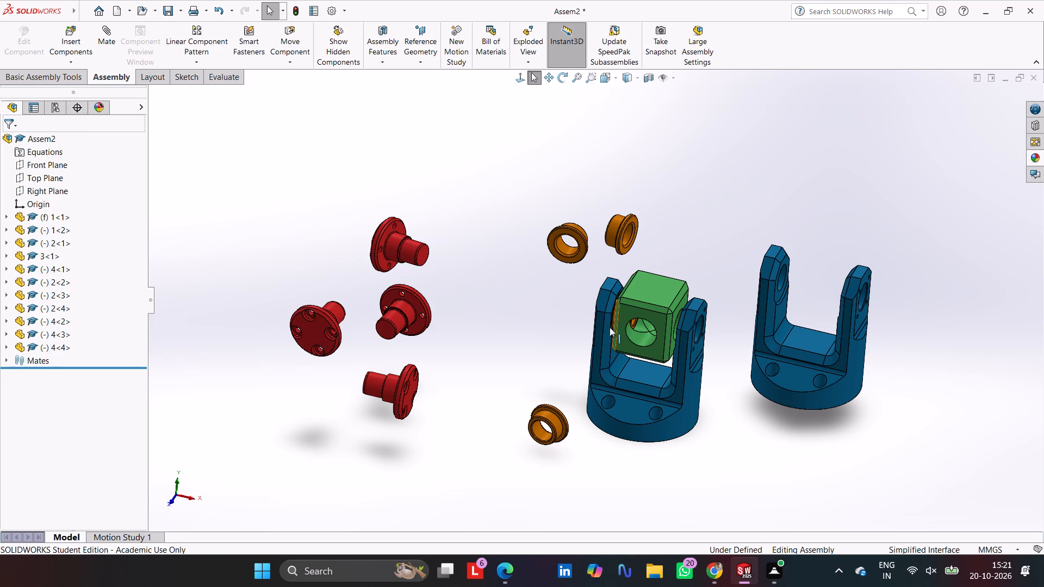
# Add a concentric mate between the uppermost pin's shaft and the large hole in the first yoke's arm nearest that pin.
pyautogui.scroll(2, 594, 340)
pyautogui.scroll(-4, 628, 339)
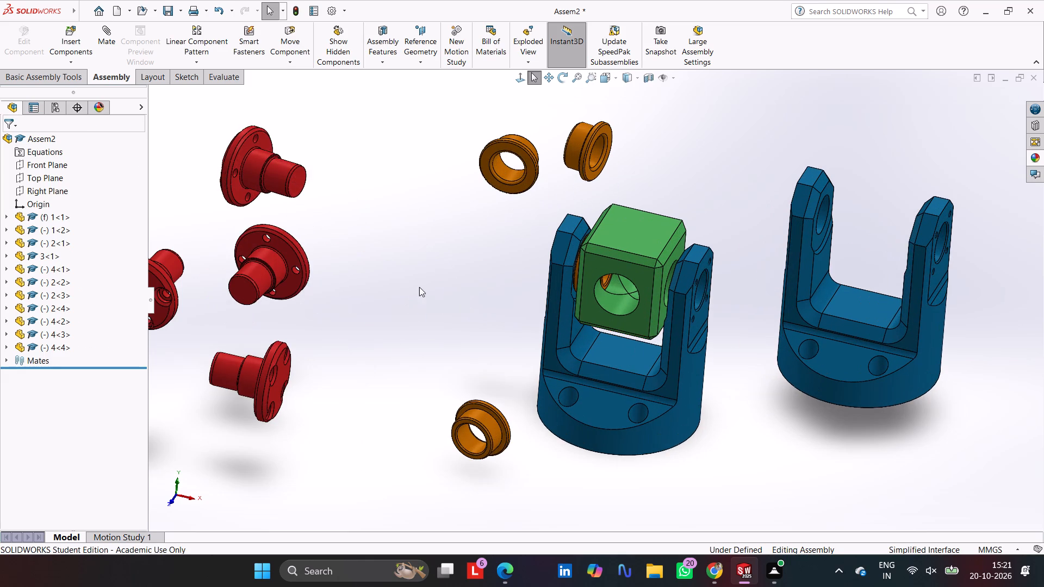
pyautogui.moveTo(439, 292); pyautogui.dragTo(492, 333, button='middle')
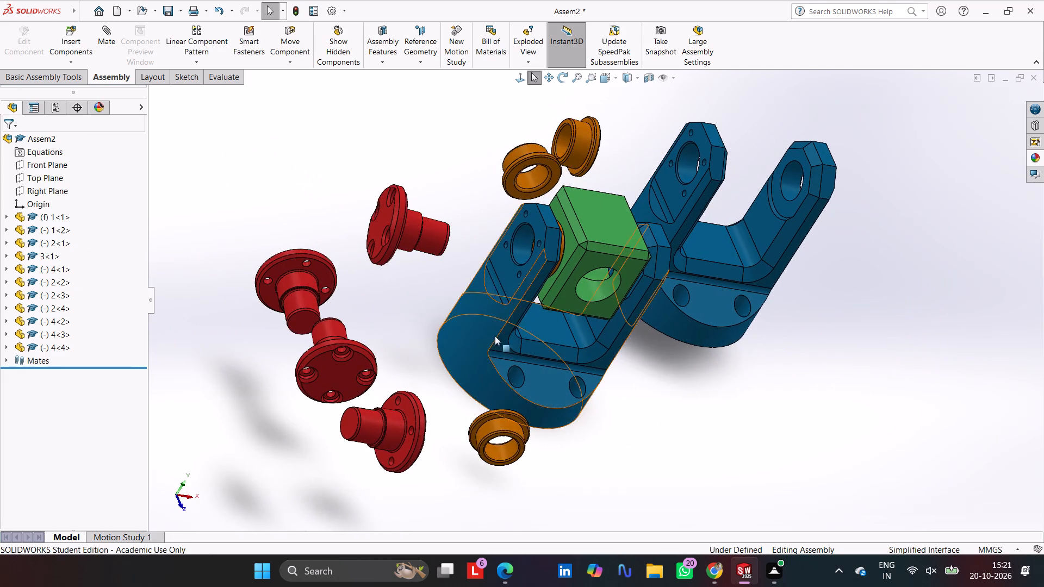
pyautogui.scroll(-2, 524, 260)
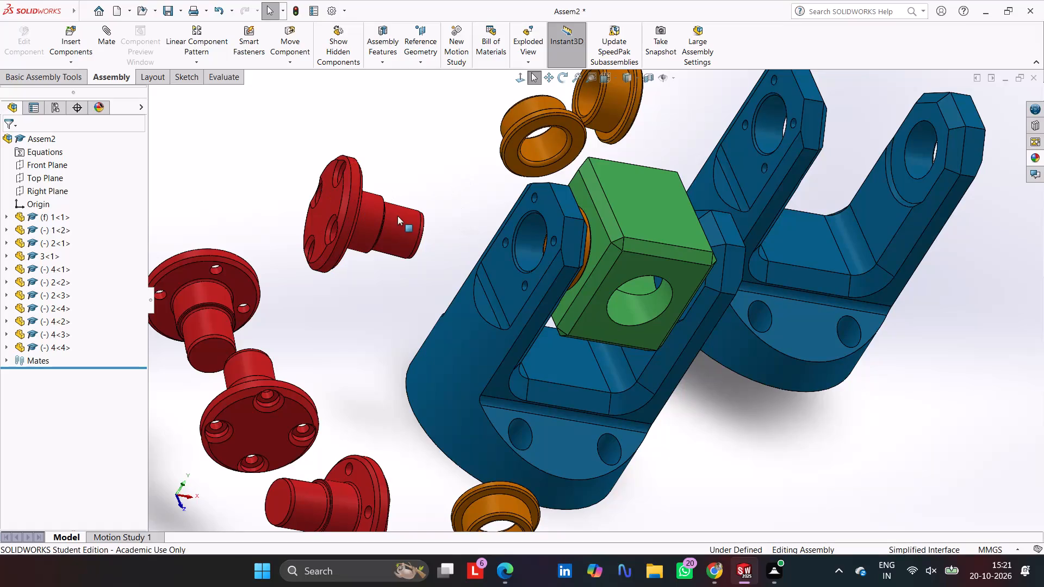
pyautogui.click(396, 220)
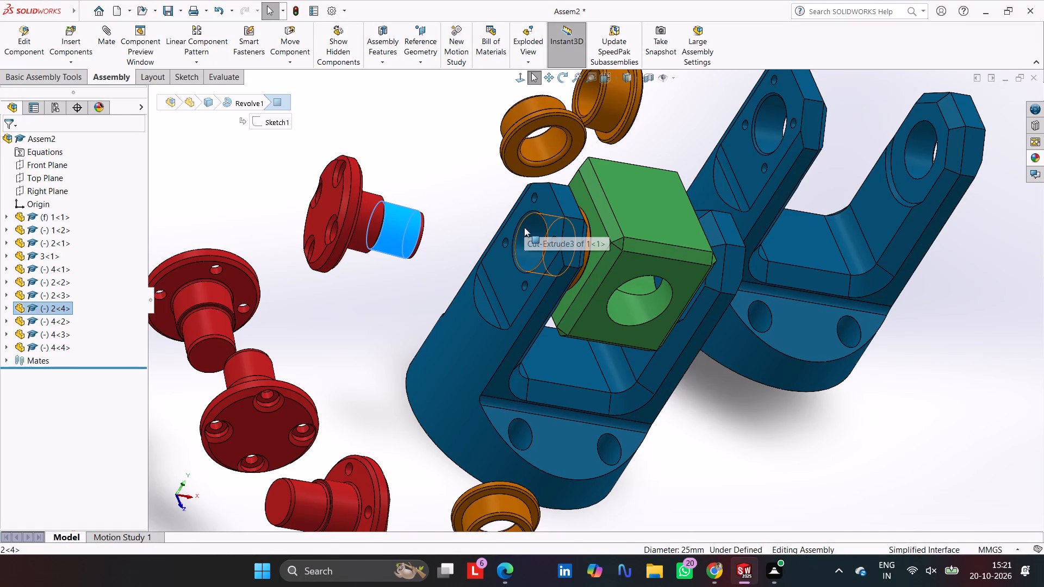
pyautogui.keyDown('ctrl'); pyautogui.click(524, 227); pyautogui.keyUp('ctrl')
pyautogui.click(103, 40)
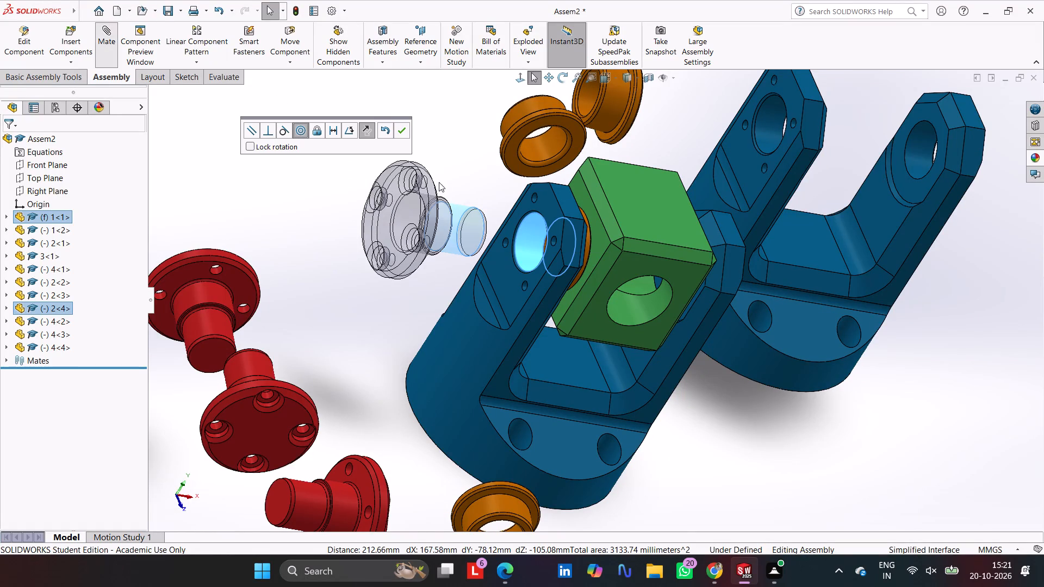
pyautogui.click(401, 126)
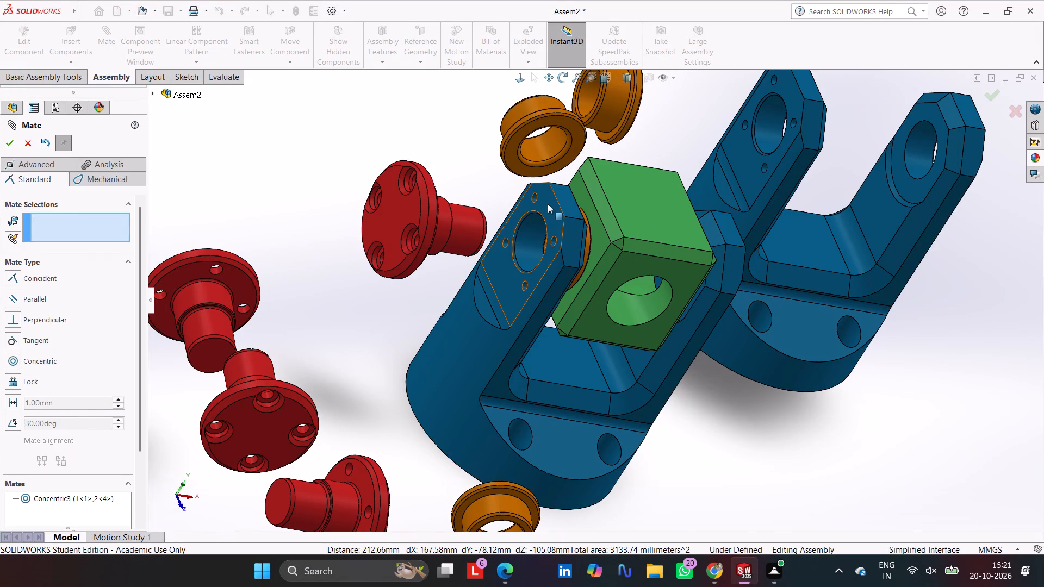
# Add a coincident mate between the outer face of the first yoke's arm and the inner flange face of its concentric pin.
pyautogui.click(548, 204)
pyautogui.moveTo(594, 191); pyautogui.dragTo(495, 213, button='middle')
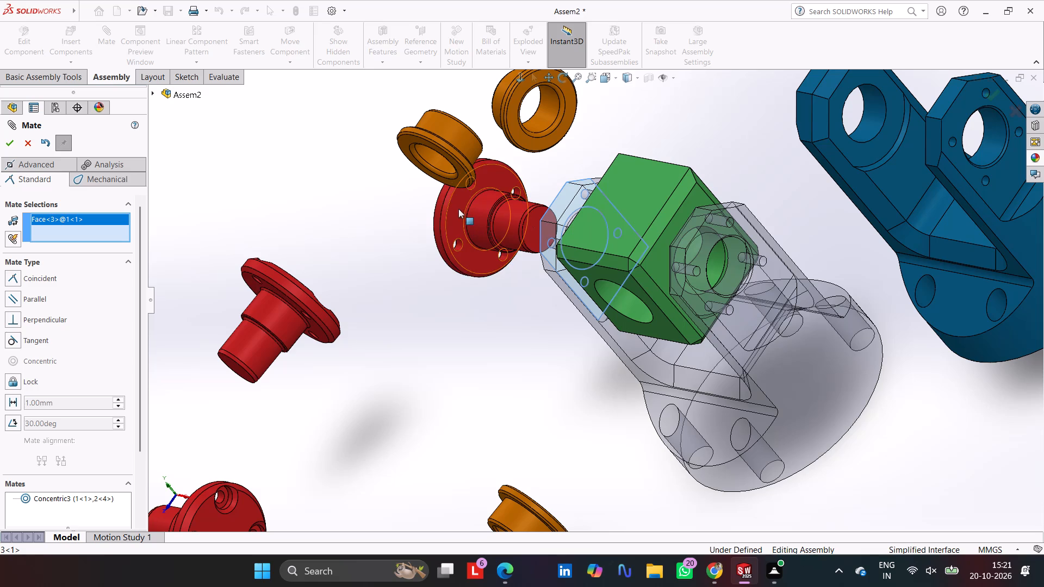
pyautogui.click(458, 209)
pyautogui.click(730, 201)
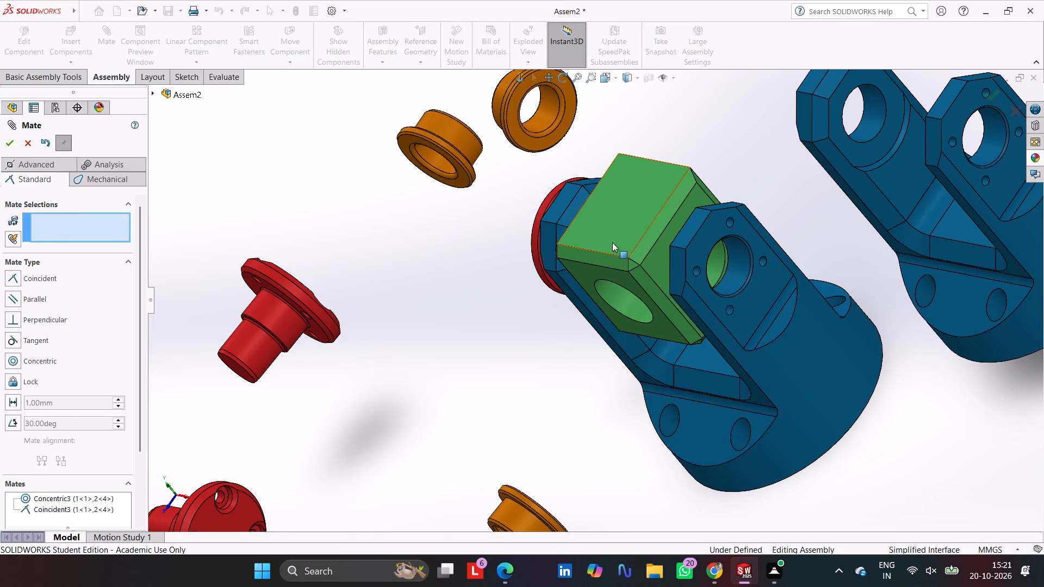
# Rotate the mounted pin about its axis so its flange screw holes roughly line up with the small holes in the yoke arm.
pyautogui.moveTo(613, 242); pyautogui.dragTo(768, 260, button='middle')
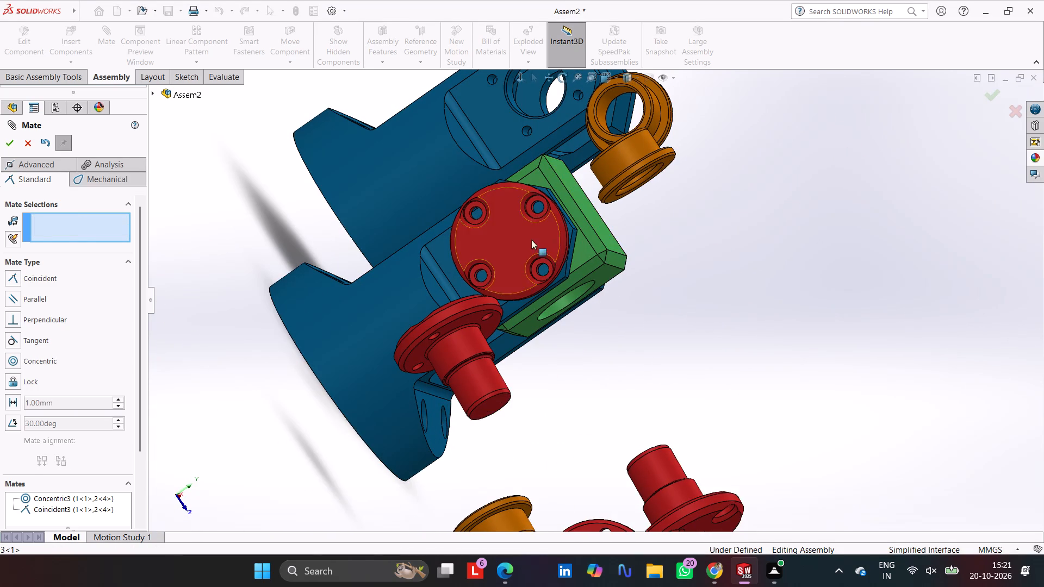
pyautogui.scroll(-7, 540, 207)
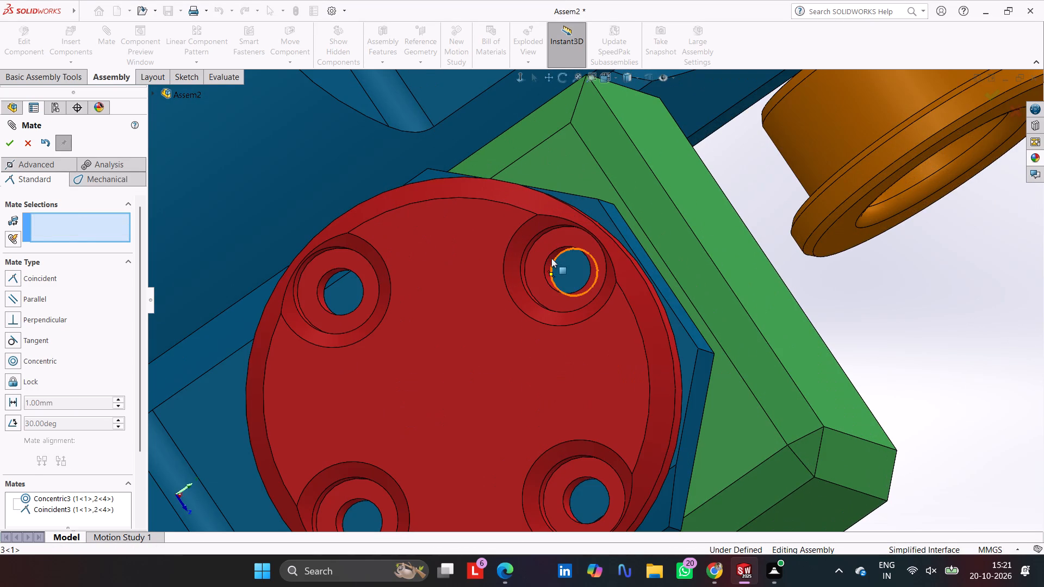
pyautogui.click(551, 258)
pyautogui.moveTo(613, 340); pyautogui.dragTo(605, 323, button='middle')
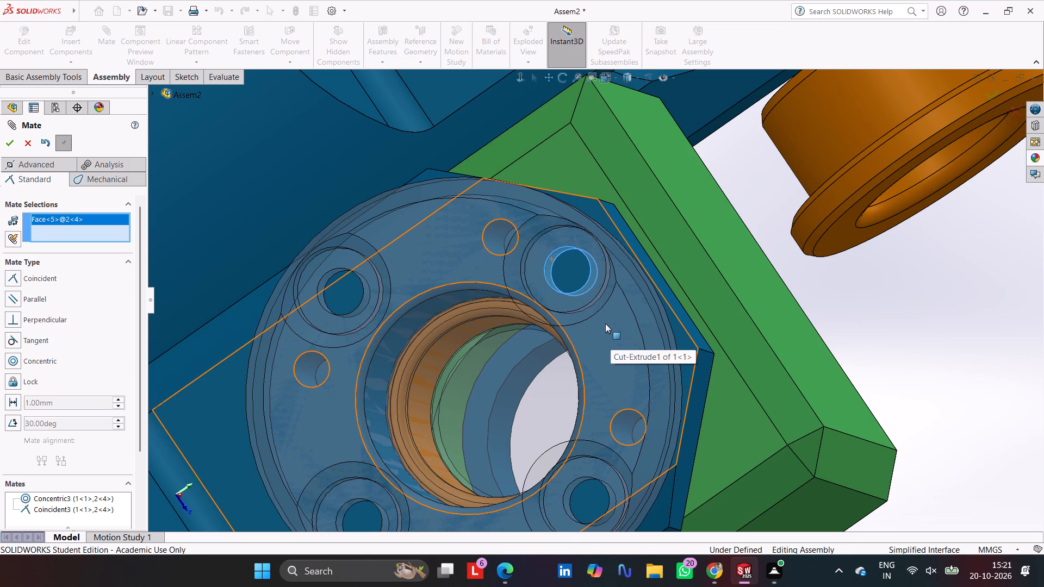
pyautogui.moveTo(605, 323); pyautogui.dragTo(605, 312, button='middle')
pyautogui.moveTo(622, 331); pyautogui.dragTo(622, 344)
pyautogui.moveTo(619, 338); pyautogui.dragTo(574, 279)
pyautogui.press('Escape')
pyautogui.moveTo(613, 331); pyautogui.dragTo(609, 306)
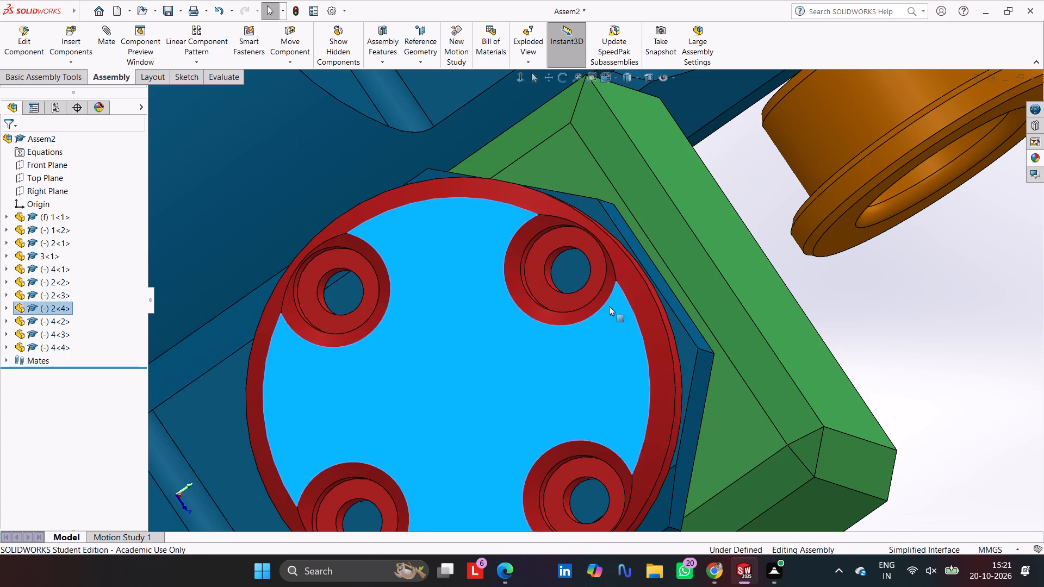
pyautogui.moveTo(609, 306); pyautogui.dragTo(567, 255)
pyautogui.press('Escape')
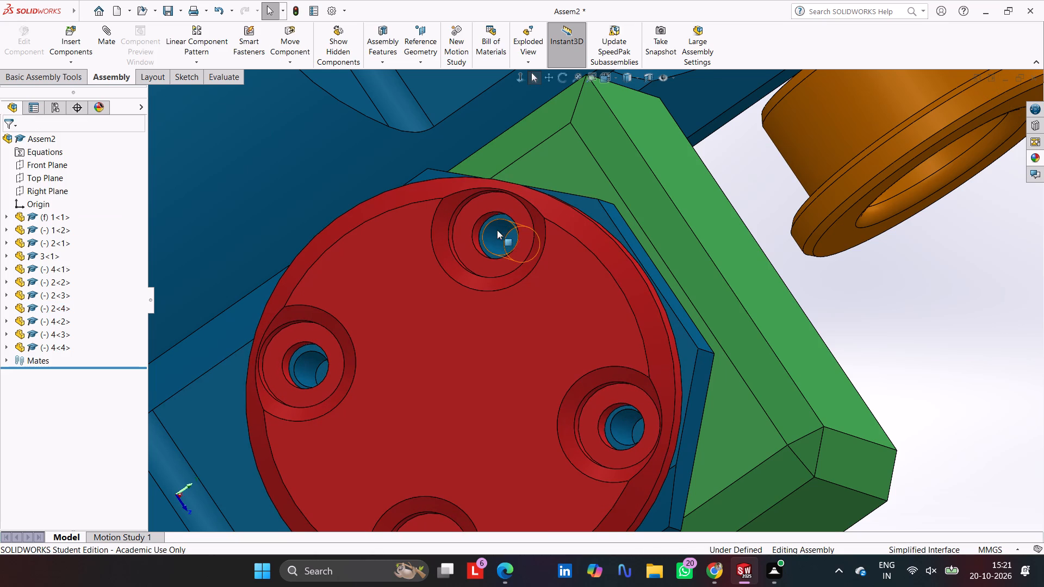
# Add a concentric mate between one of the mounted pin's flange screw holes and the matching small hole in the yoke arm.
pyautogui.click(497, 230)
pyautogui.keyDown('ctrl'); pyautogui.click(477, 227); pyautogui.keyUp('ctrl')
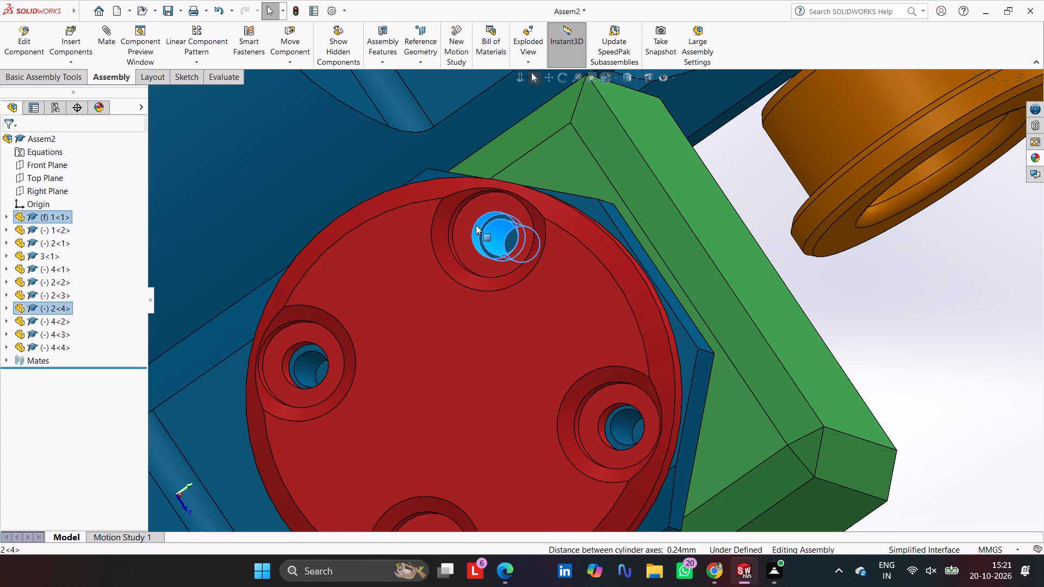
pyautogui.click(108, 29)
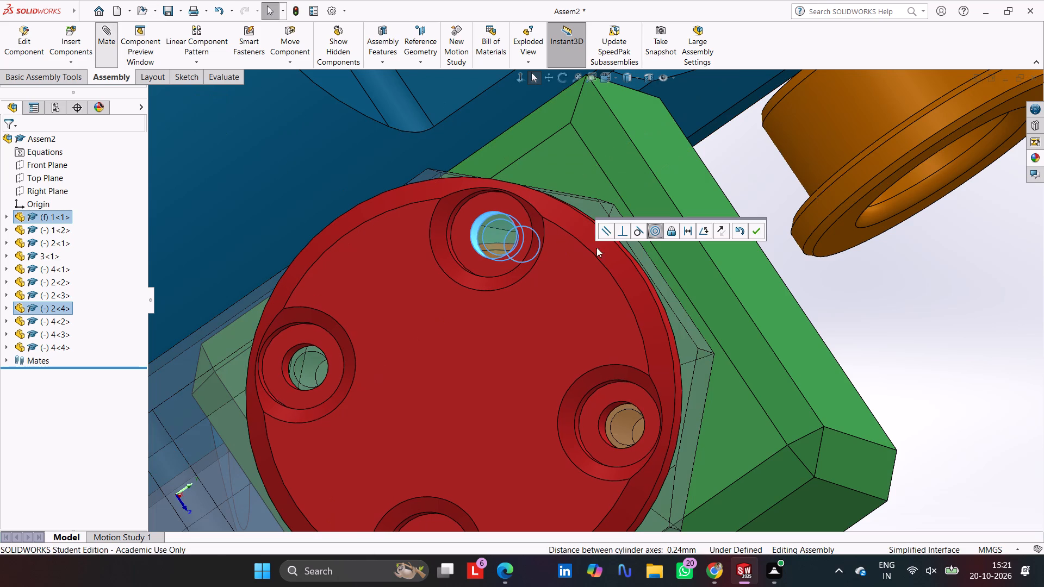
pyautogui.click(754, 223)
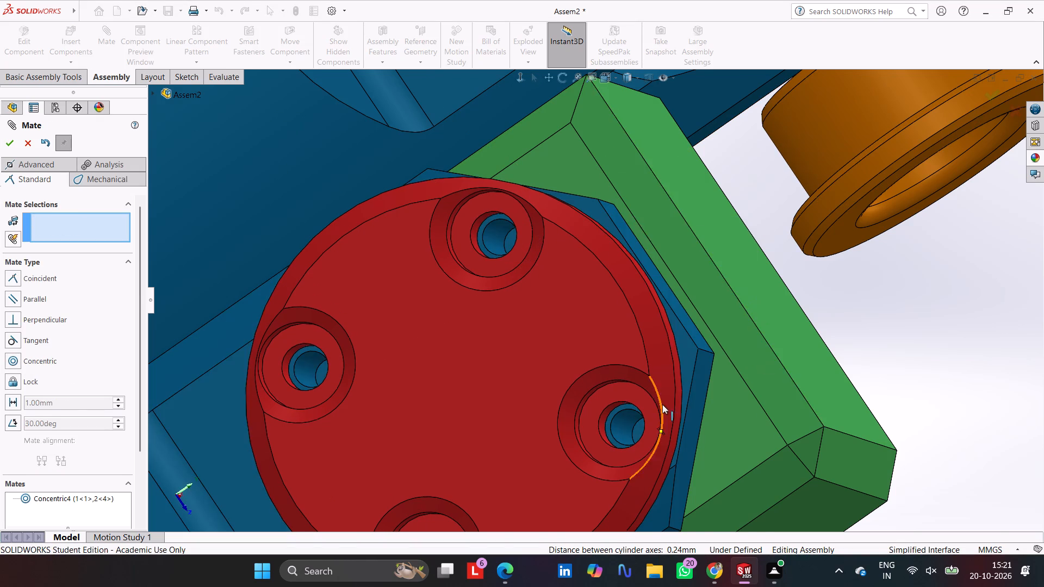
pyautogui.scroll(5, 661, 403)
pyautogui.moveTo(807, 299); pyautogui.dragTo(707, 329, button='middle')
pyautogui.scroll(4, 848, 316)
pyautogui.press('Escape')
# Add a concentric mate between the sideways-lying loose bushing's outer cylinder and the block's hole facing the arm without a pin.
pyautogui.scroll(-5, 682, 257)
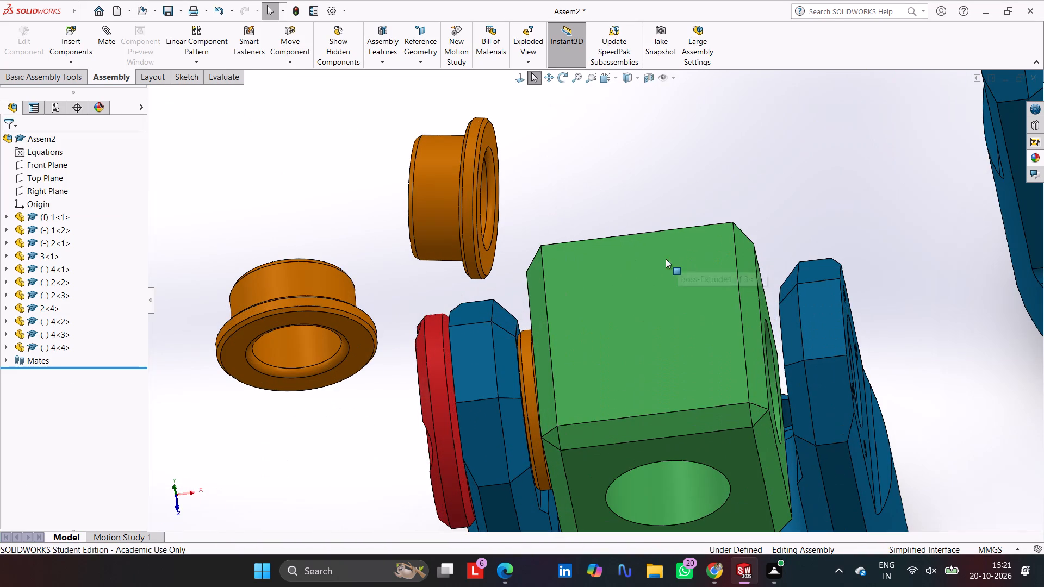
pyautogui.click(424, 184)
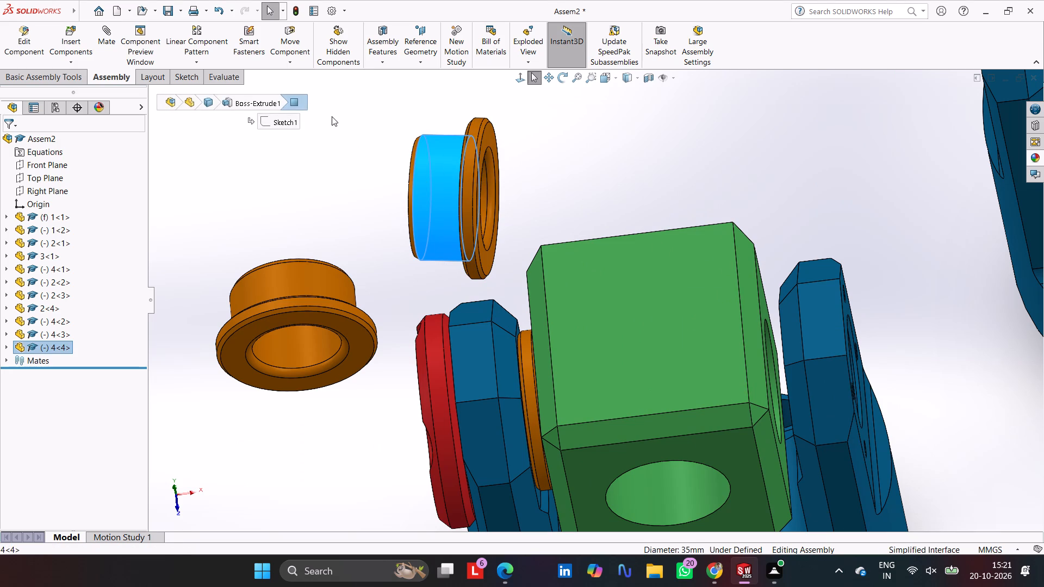
pyautogui.click(111, 41)
pyautogui.scroll(3, 809, 369)
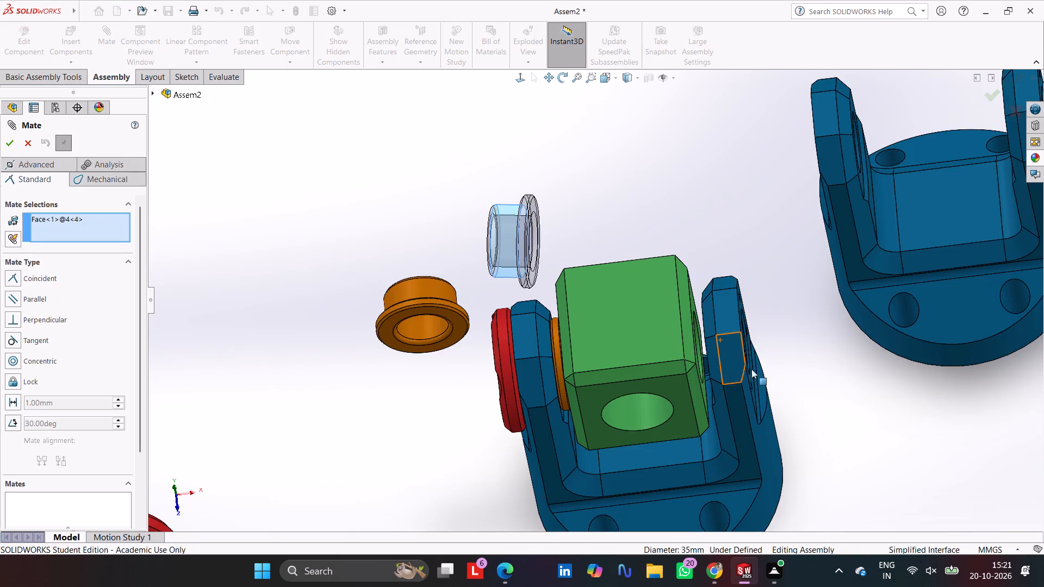
pyautogui.scroll(-7, 694, 376)
pyautogui.click(645, 278)
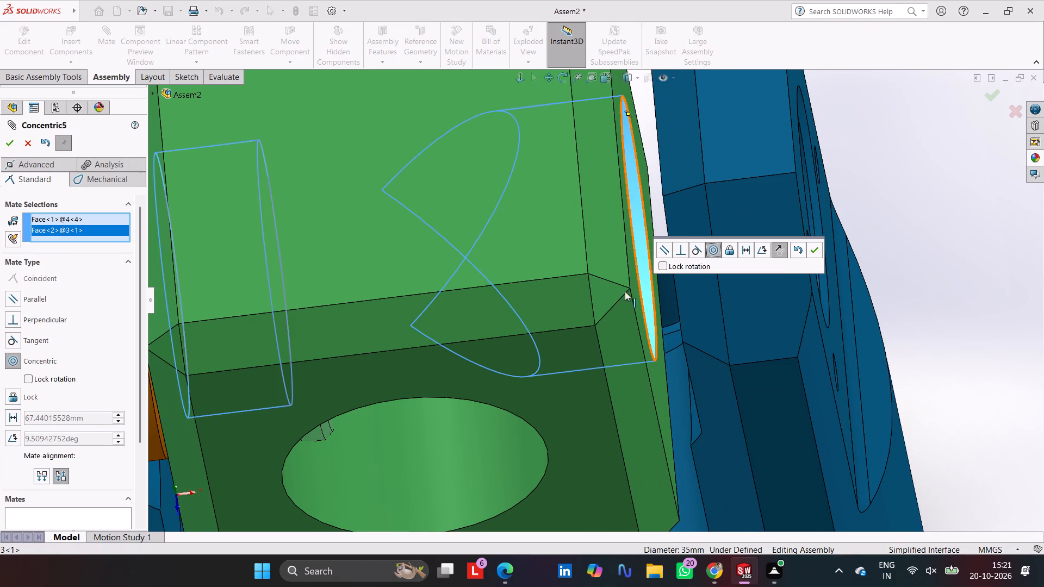
pyautogui.click(818, 251)
# Slide the bushing out past the free arm and mate its inner flange face coincident with the block face toward that arm.
pyautogui.scroll(5, 437, 345)
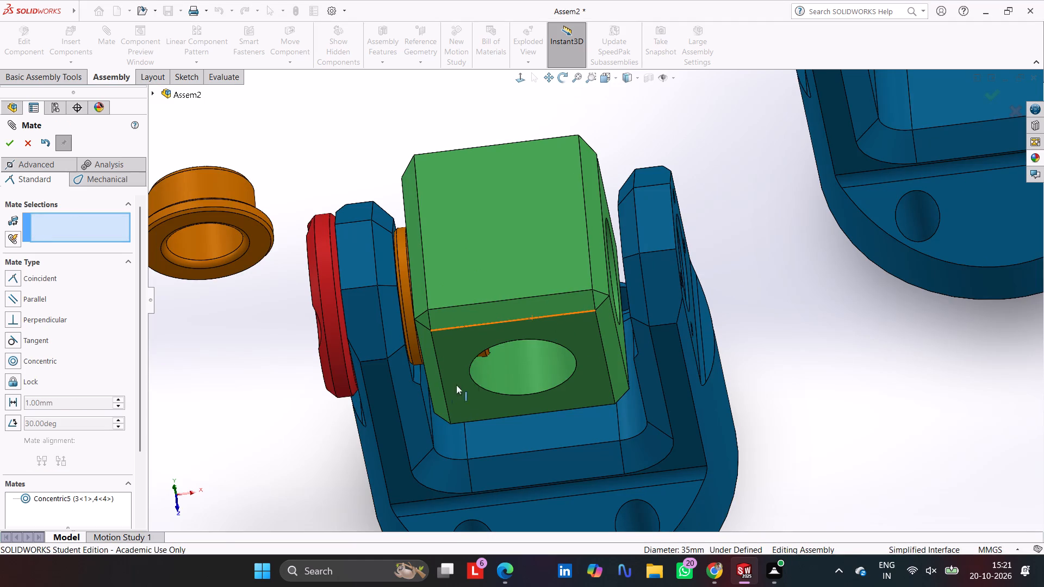
pyautogui.moveTo(484, 353); pyautogui.dragTo(754, 304)
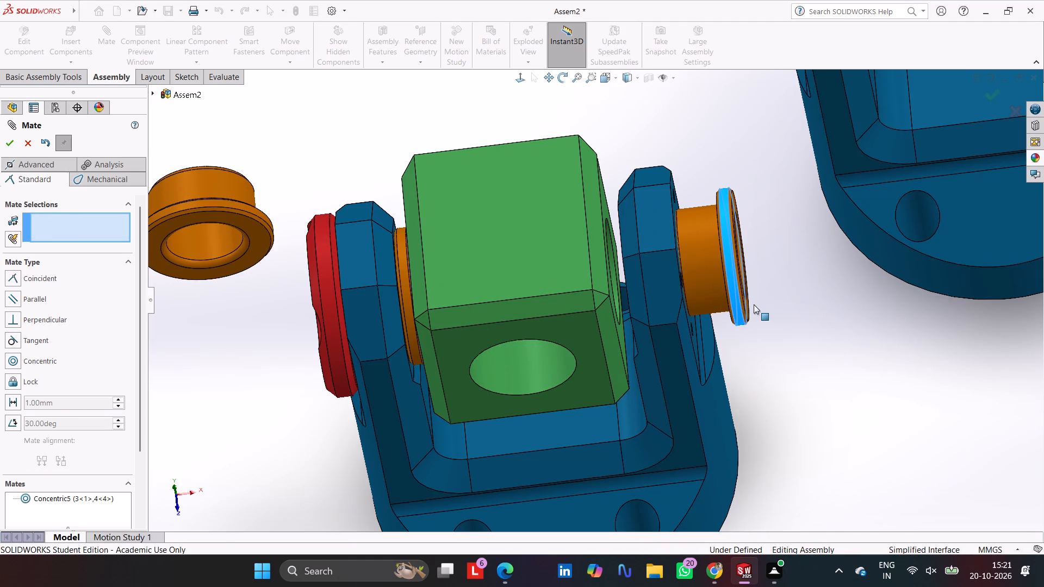
pyautogui.moveTo(754, 304); pyautogui.dragTo(755, 304)
pyautogui.moveTo(824, 305); pyautogui.dragTo(868, 274, button='middle')
pyautogui.scroll(-5, 898, 220)
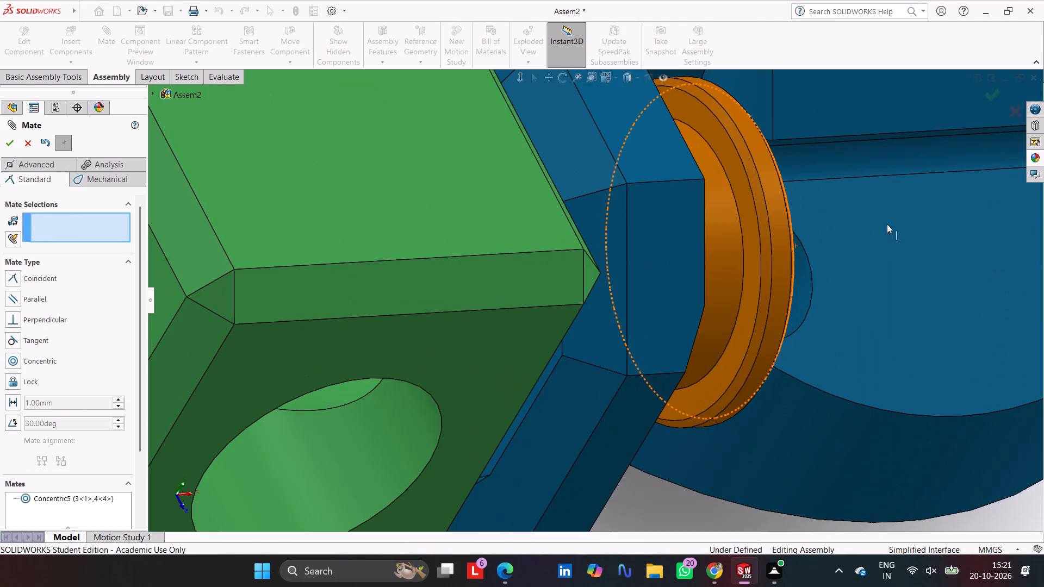
pyautogui.click(708, 130)
pyautogui.scroll(5, 679, 276)
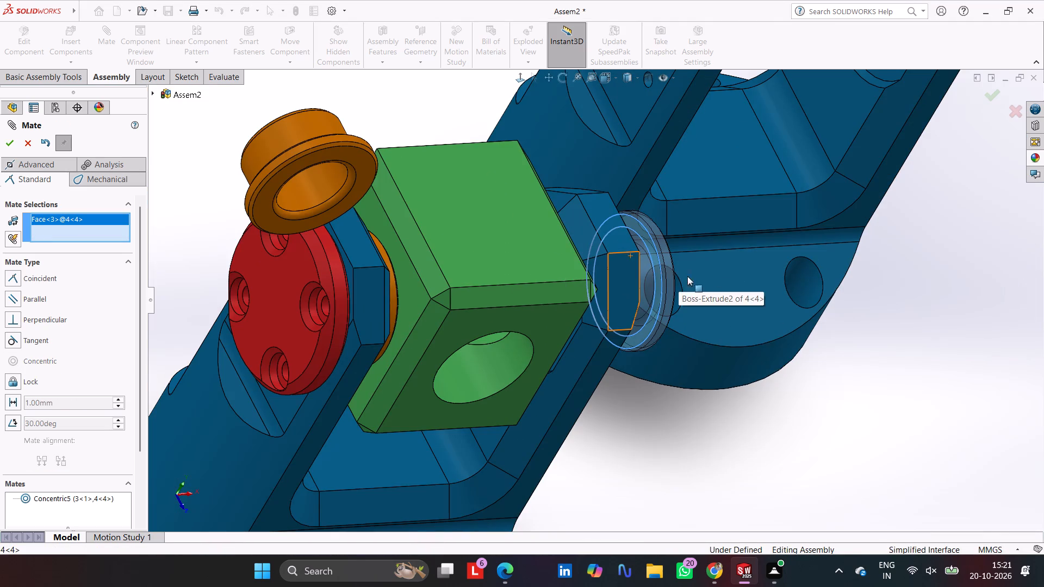
pyautogui.moveTo(751, 264); pyautogui.dragTo(656, 314, button='middle')
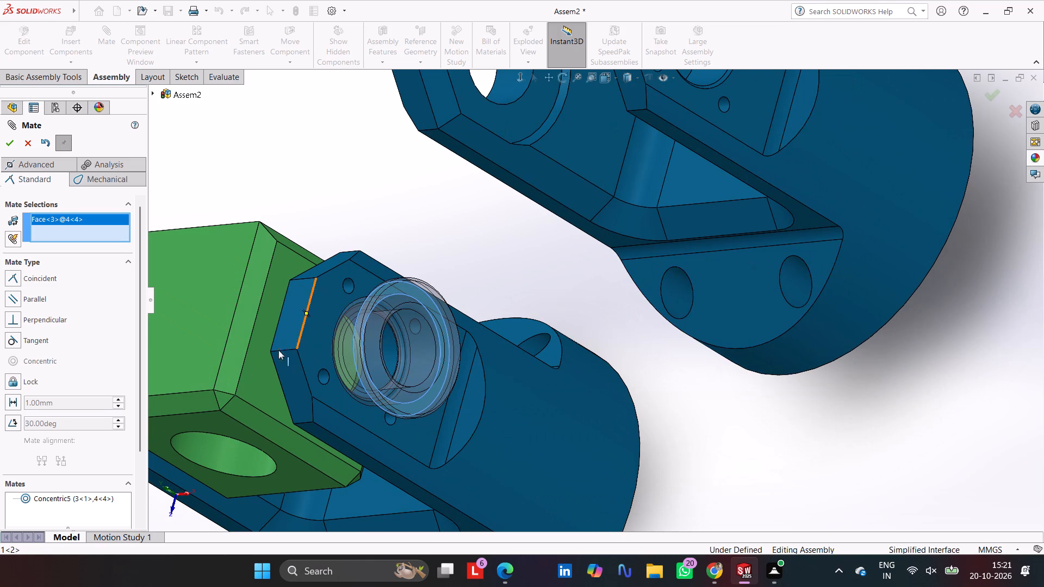
pyautogui.click(249, 376)
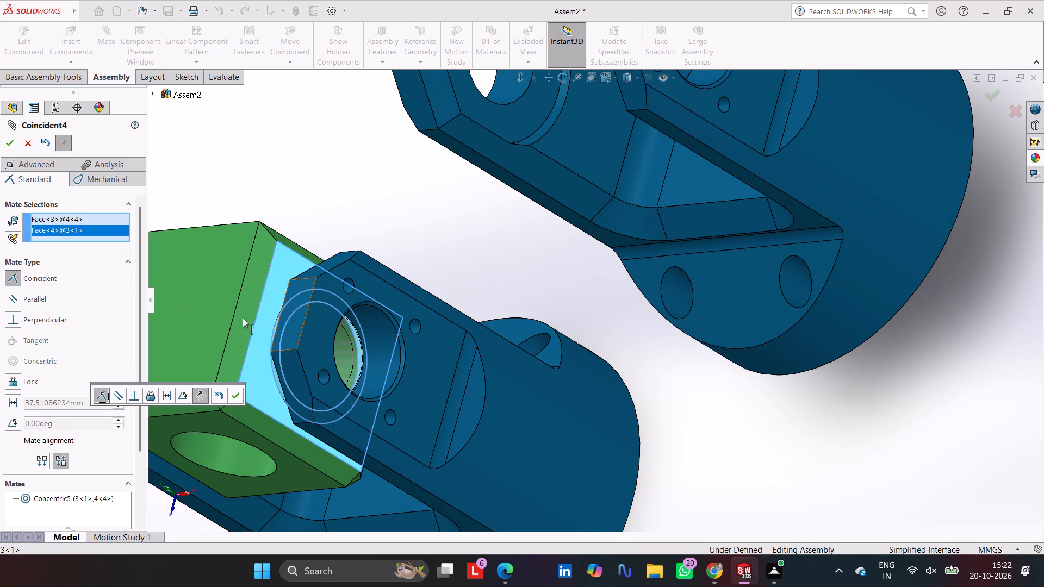
pyautogui.click(13, 143)
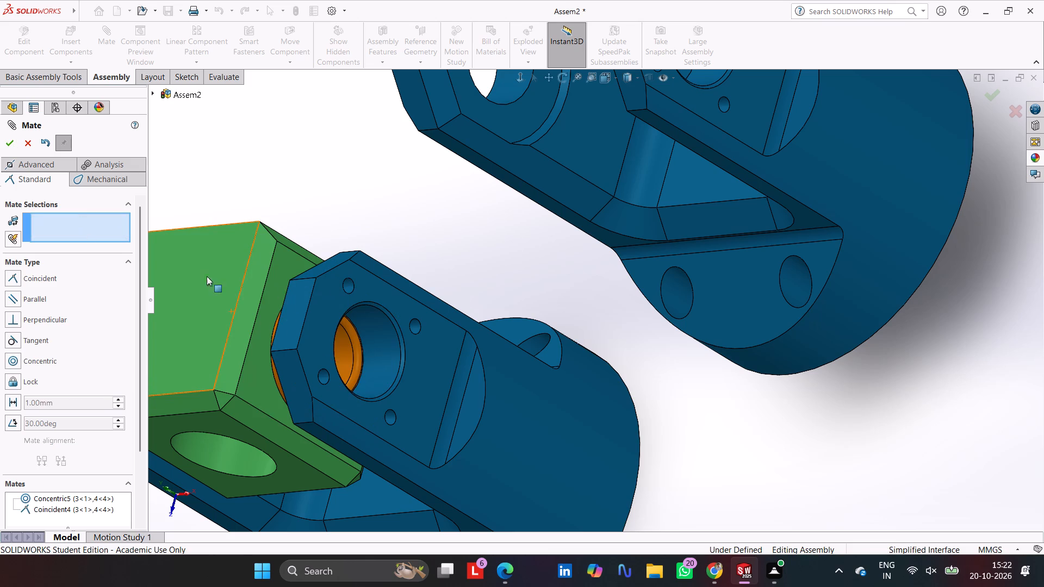
# Add a concentric mate between the sideways-pointing loose pin's shaft and the large hole in the first yoke's other arm.
pyautogui.moveTo(393, 332); pyautogui.dragTo(470, 282, button='middle')
pyautogui.scroll(4, 451, 316)
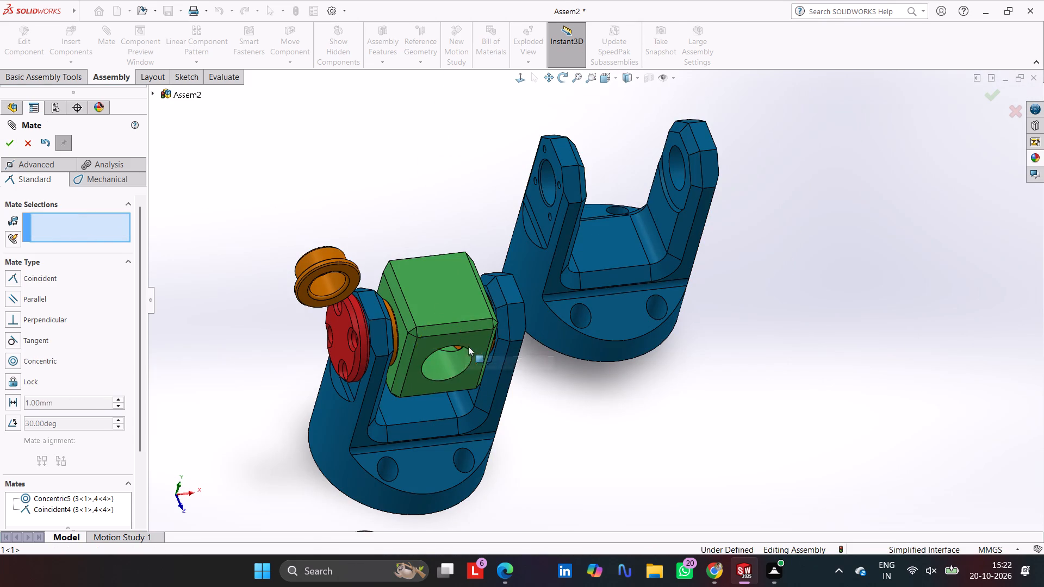
pyautogui.scroll(-2, 493, 349)
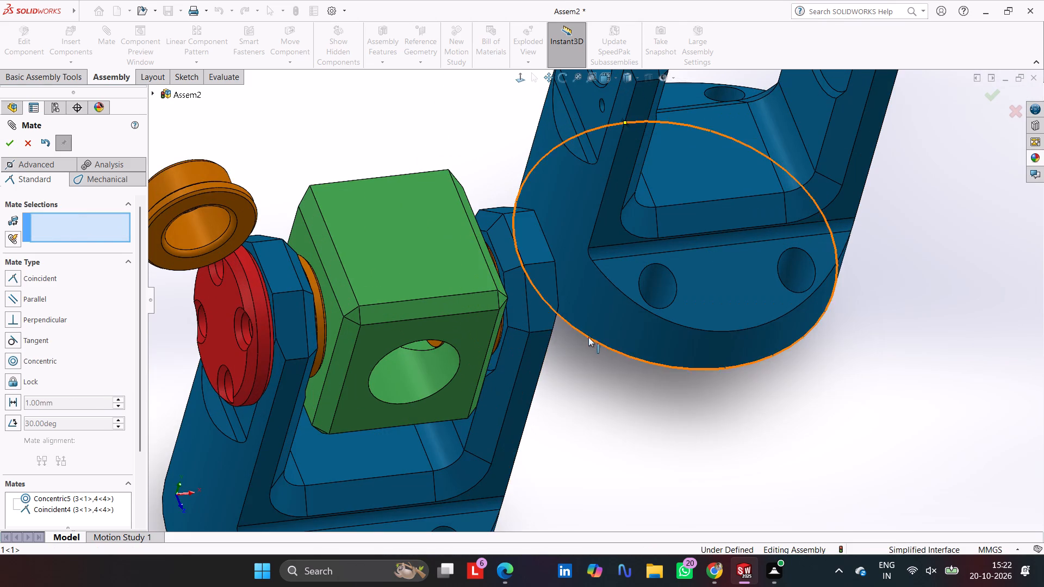
pyautogui.moveTo(594, 338); pyautogui.dragTo(527, 363, button='middle')
pyautogui.scroll(3, 463, 366)
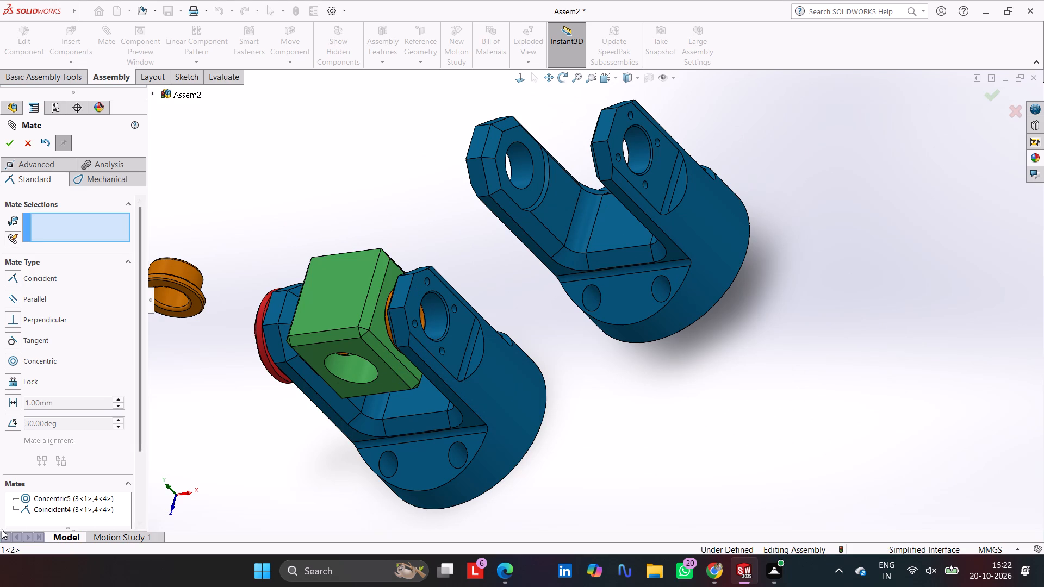
pyautogui.scroll(4, 228, 464)
pyautogui.scroll(-2, 306, 425)
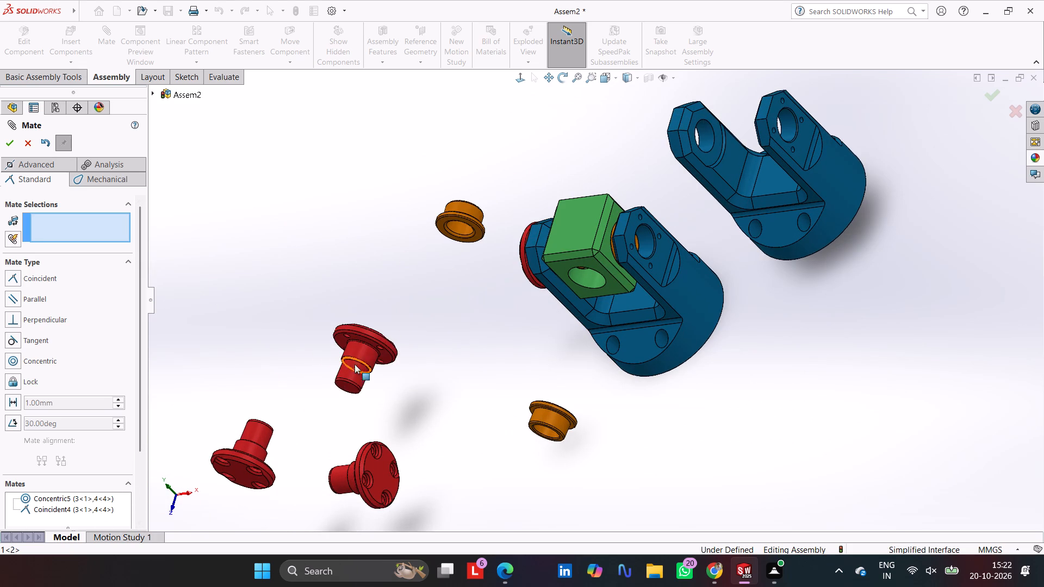
pyautogui.click(338, 482)
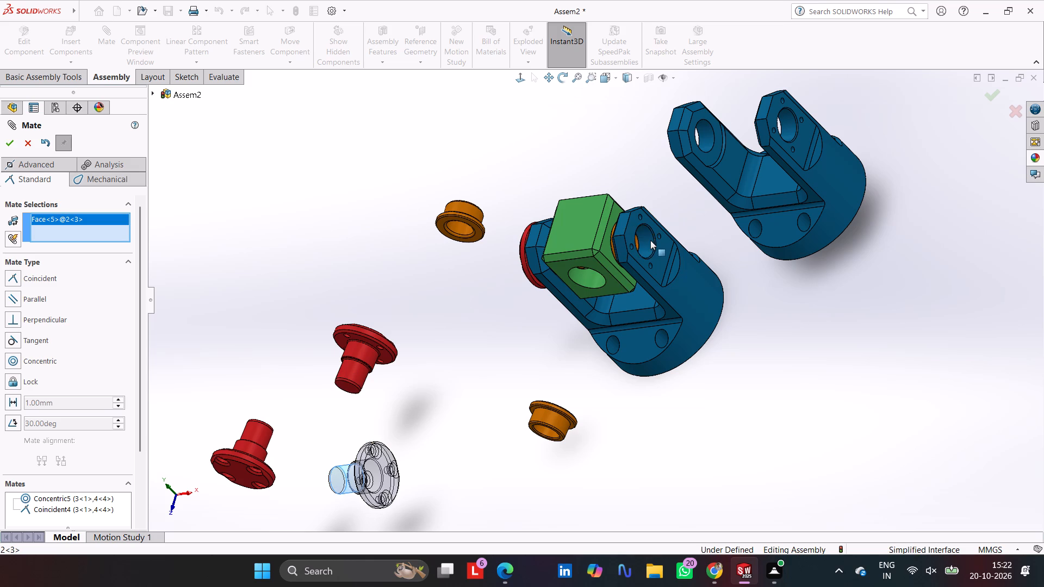
pyautogui.click(650, 240)
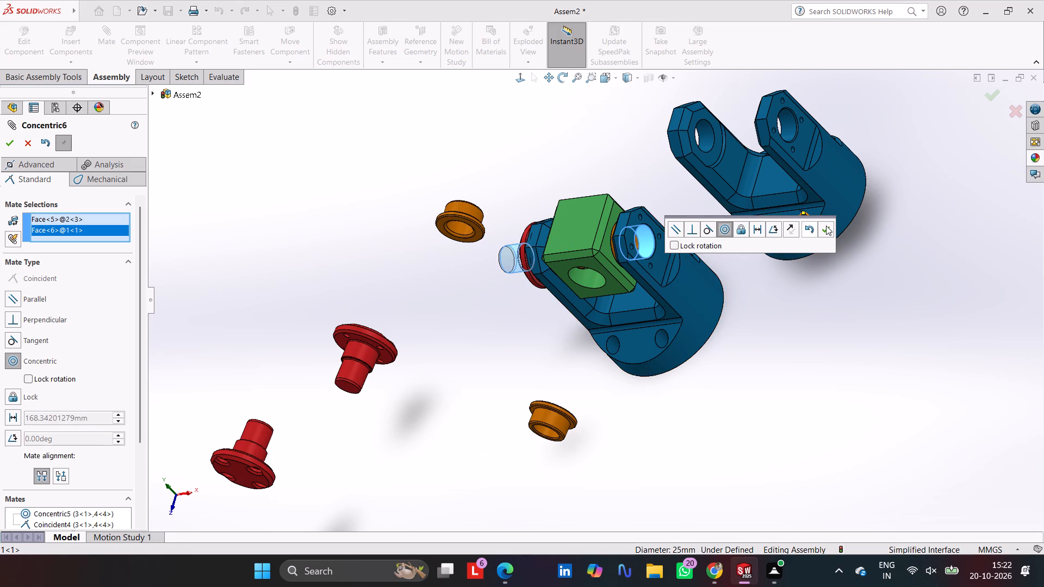
pyautogui.click(826, 226)
# Slide that pin outside the yoke and mate its inner flange face coincident with the arm's outer face.
pyautogui.moveTo(506, 255); pyautogui.dragTo(725, 233)
pyautogui.moveTo(764, 307); pyautogui.dragTo(859, 259, button='middle')
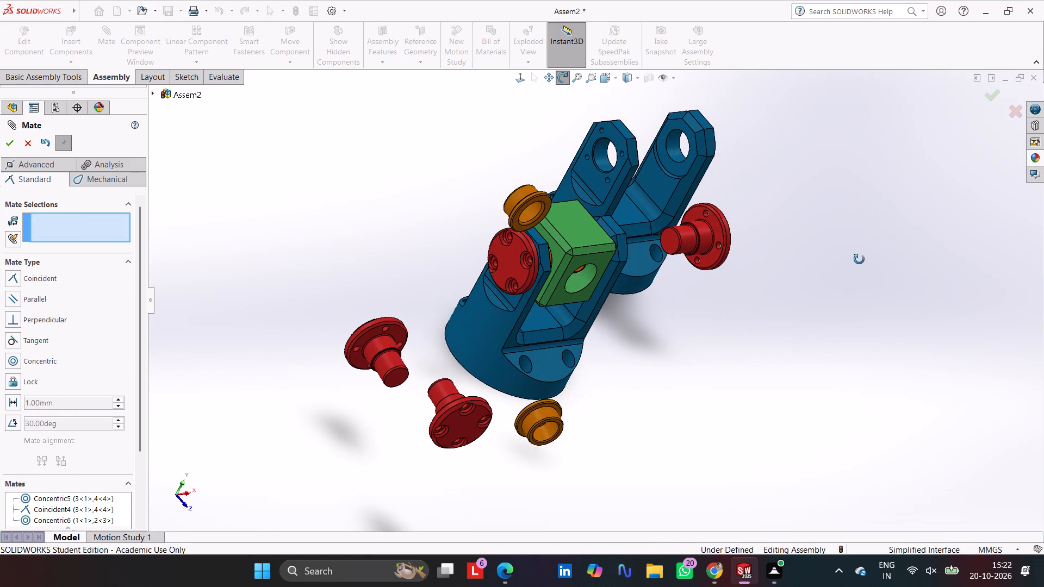
pyautogui.moveTo(859, 259); pyautogui.dragTo(862, 259, button='middle')
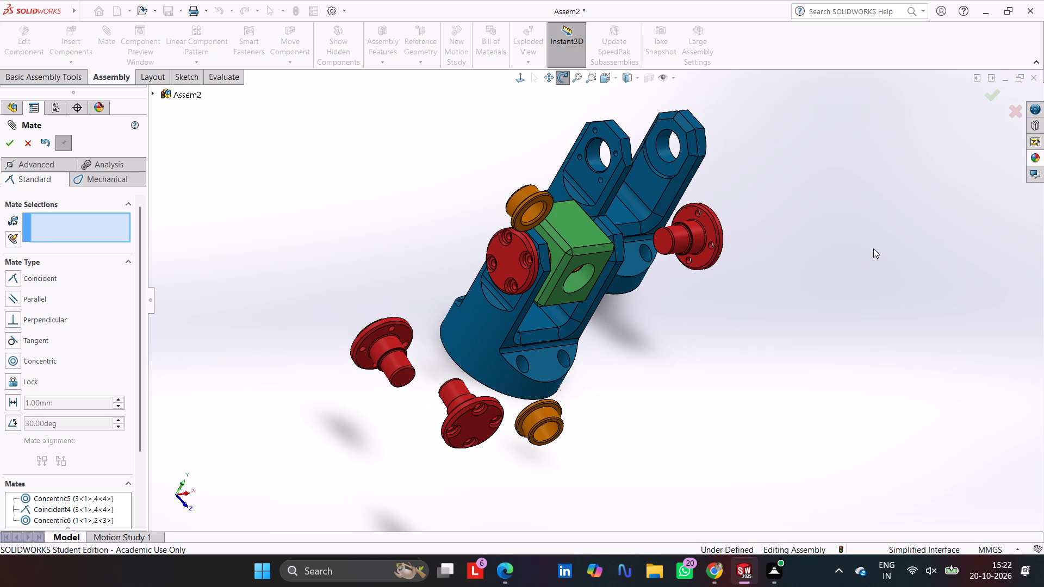
pyautogui.scroll(-7, 729, 253)
pyautogui.click(627, 210)
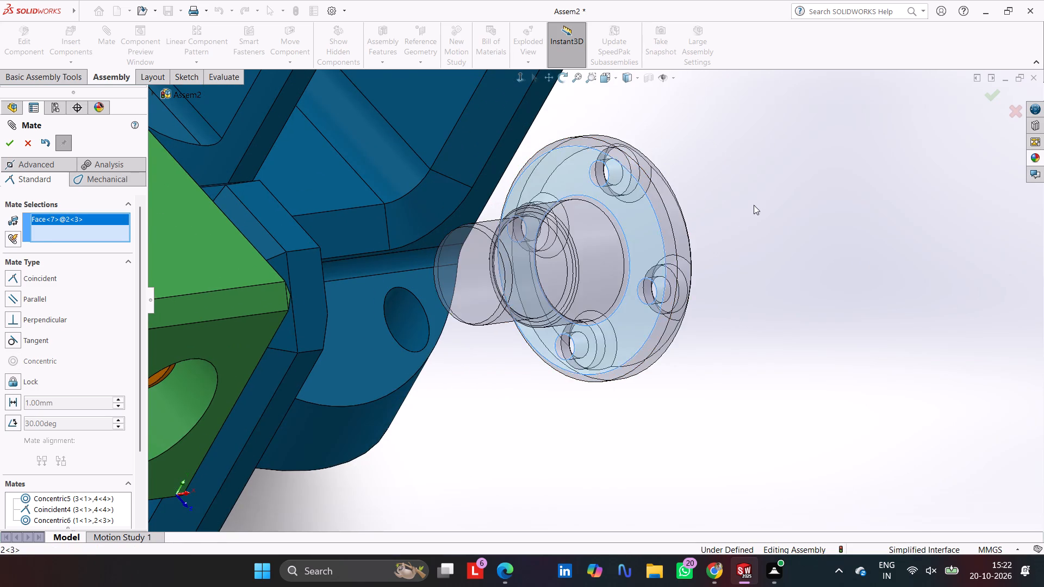
pyautogui.moveTo(754, 205); pyautogui.dragTo(654, 265, button='middle')
pyautogui.click(404, 298)
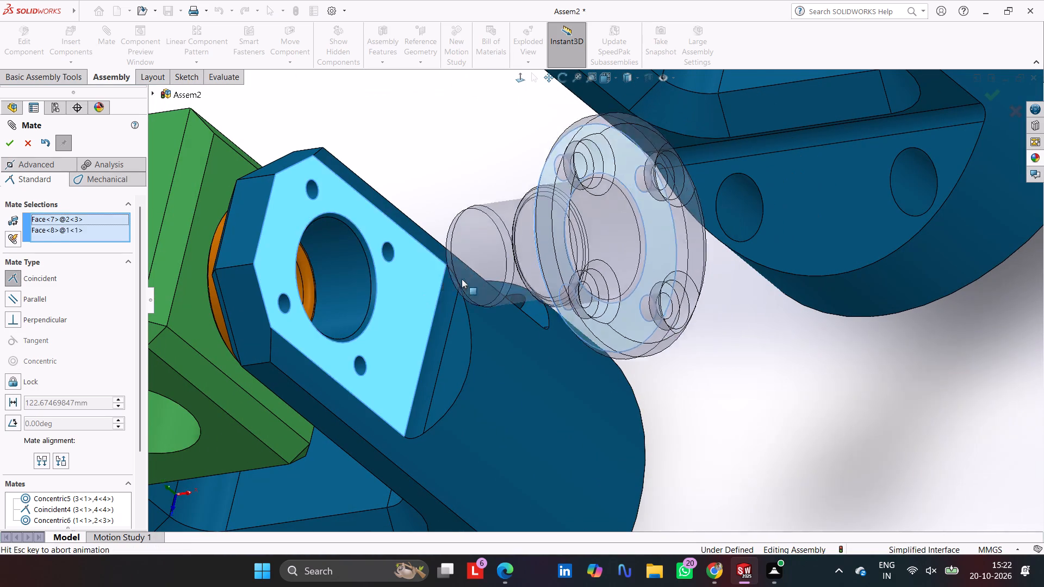
pyautogui.click(468, 241)
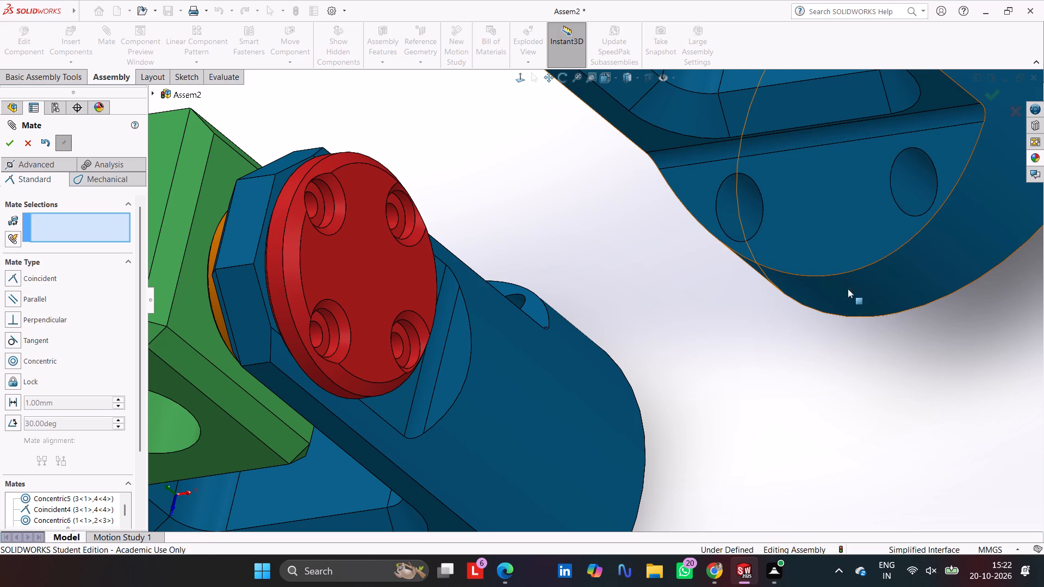
# Rotate the second mounted pin about its axis so its flange screw holes roughly line up with the arm's small holes.
pyautogui.moveTo(512, 241); pyautogui.dragTo(461, 274, button='middle')
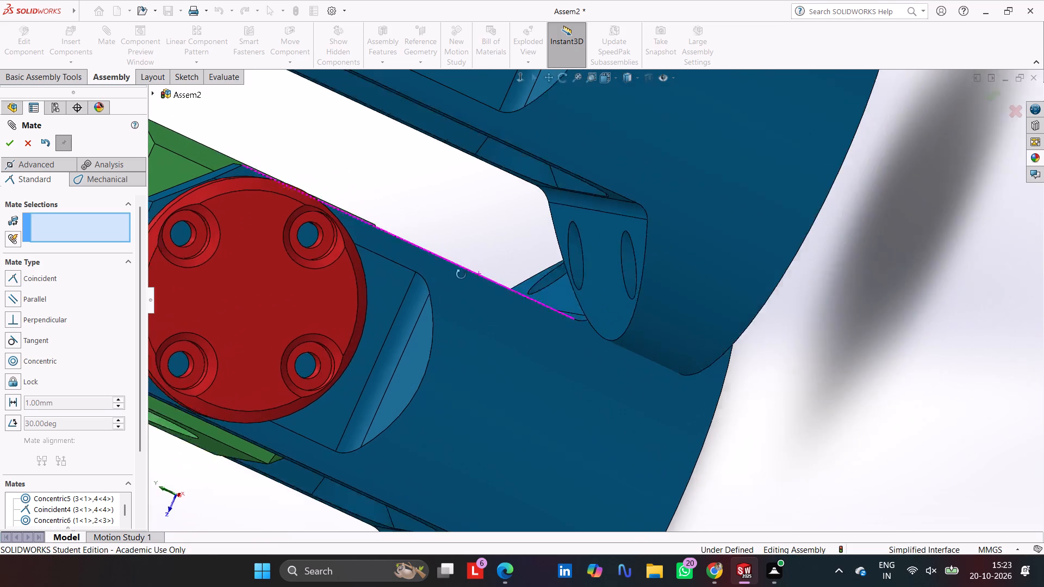
pyautogui.moveTo(461, 274); pyautogui.dragTo(457, 276, button='middle')
pyautogui.moveTo(337, 296); pyautogui.dragTo(317, 354)
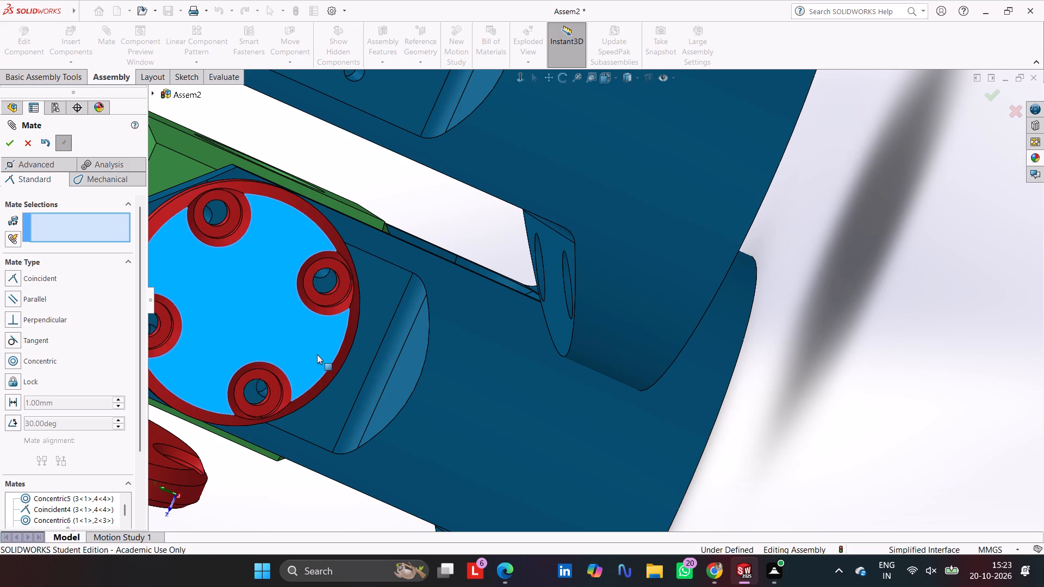
pyautogui.moveTo(317, 354); pyautogui.dragTo(319, 338)
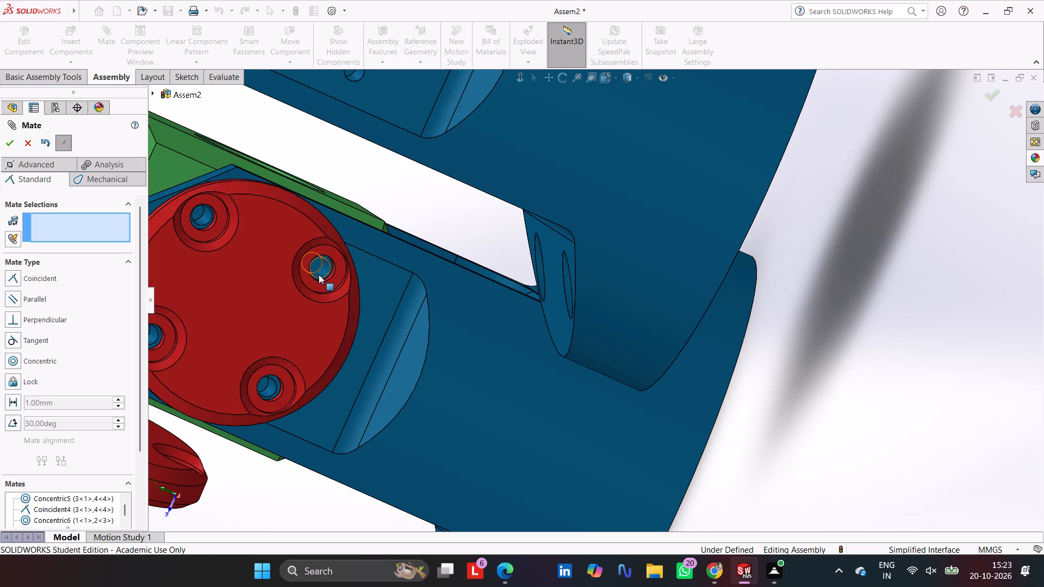
# Add a concentric mate between a small hole in the first yoke's arm and the matching screw hole in the second mounted pin's flange.
pyautogui.click(320, 274)
pyautogui.scroll(-7, 335, 263)
pyautogui.scroll(-3, 433, 310)
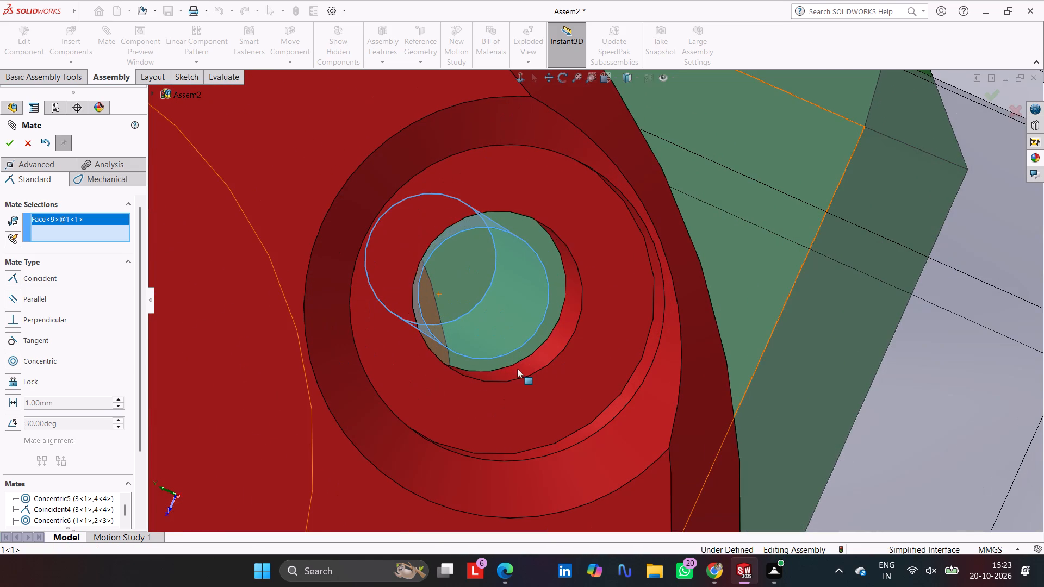
pyautogui.click(539, 360)
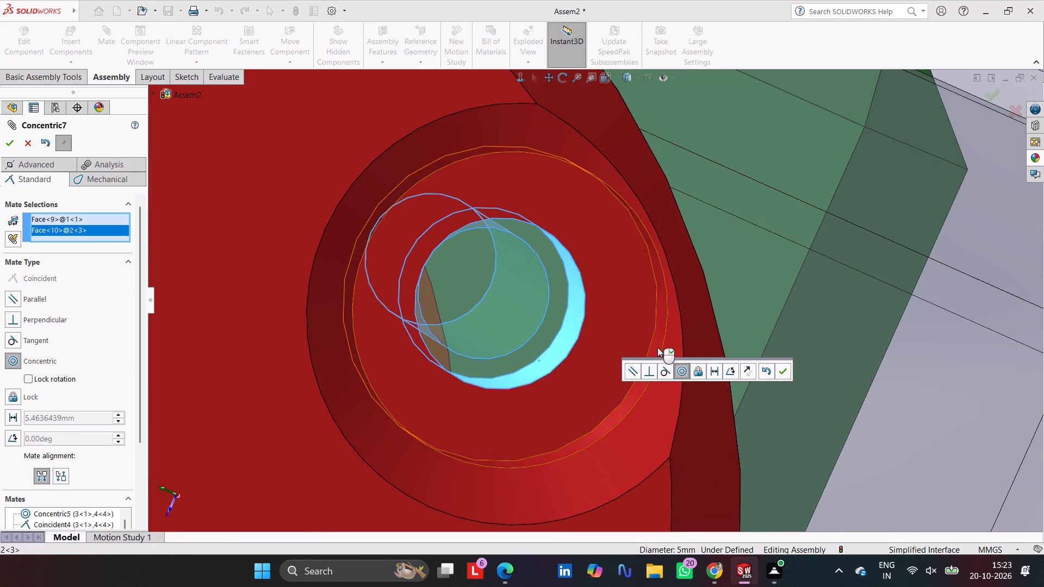
pyautogui.press('Return')
pyautogui.scroll(9, 677, 341)
pyautogui.moveTo(685, 360); pyautogui.dragTo(720, 300, button='middle')
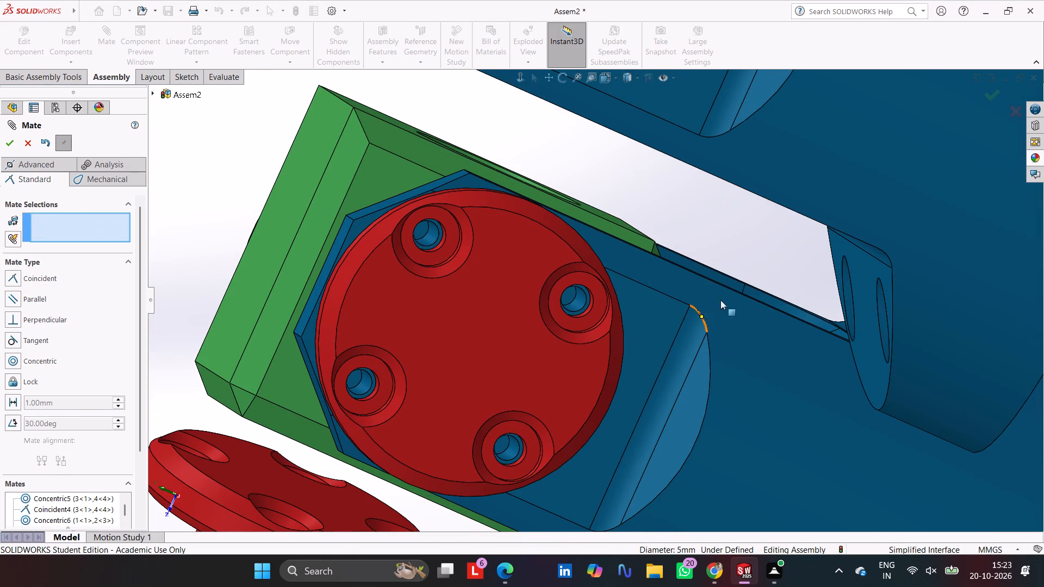
pyautogui.moveTo(720, 300); pyautogui.dragTo(755, 268, button='middle')
pyautogui.moveTo(739, 360); pyautogui.dragTo(823, 271, button='middle')
pyautogui.scroll(2, 508, 397)
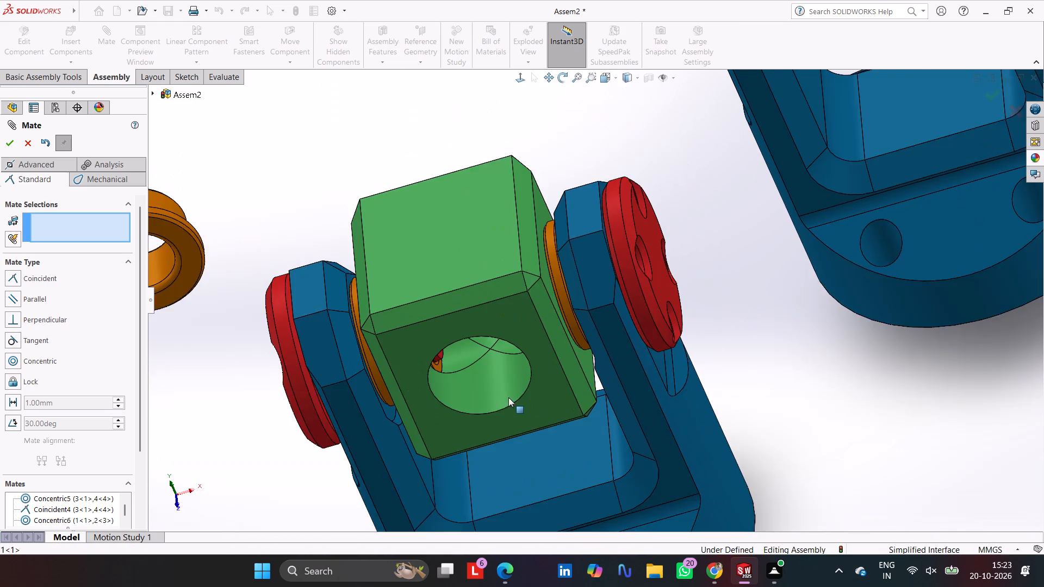
pyautogui.scroll(2, 508, 397)
pyautogui.press('Escape')
pyautogui.press('Escape')
# Rotate the loose second yoke freely until it is flipped over with its arms pointing down toward the block.
pyautogui.moveTo(702, 351); pyautogui.dragTo(739, 195, button='middle')
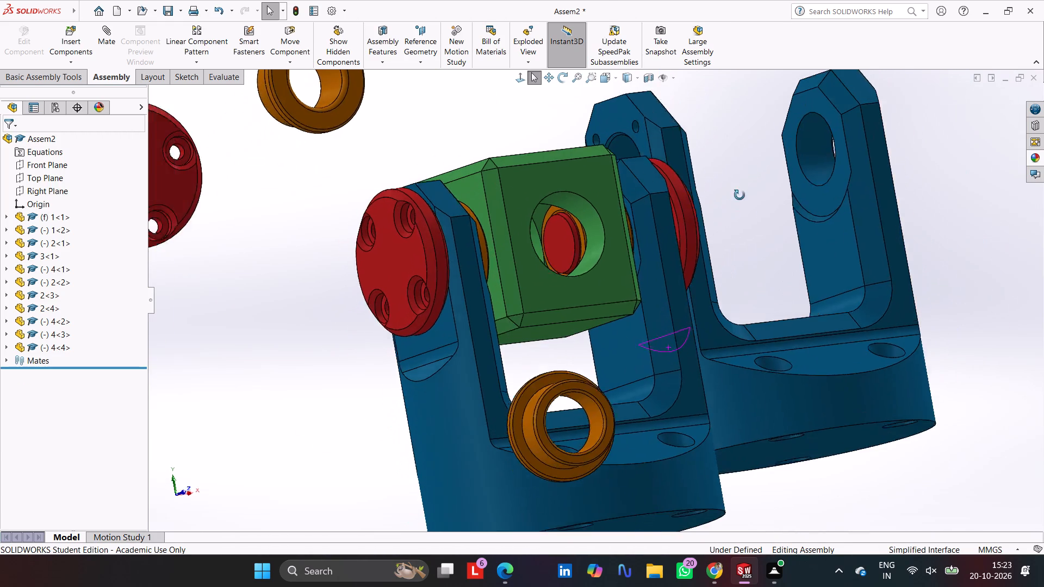
pyautogui.moveTo(739, 195); pyautogui.dragTo(763, 291, button='middle')
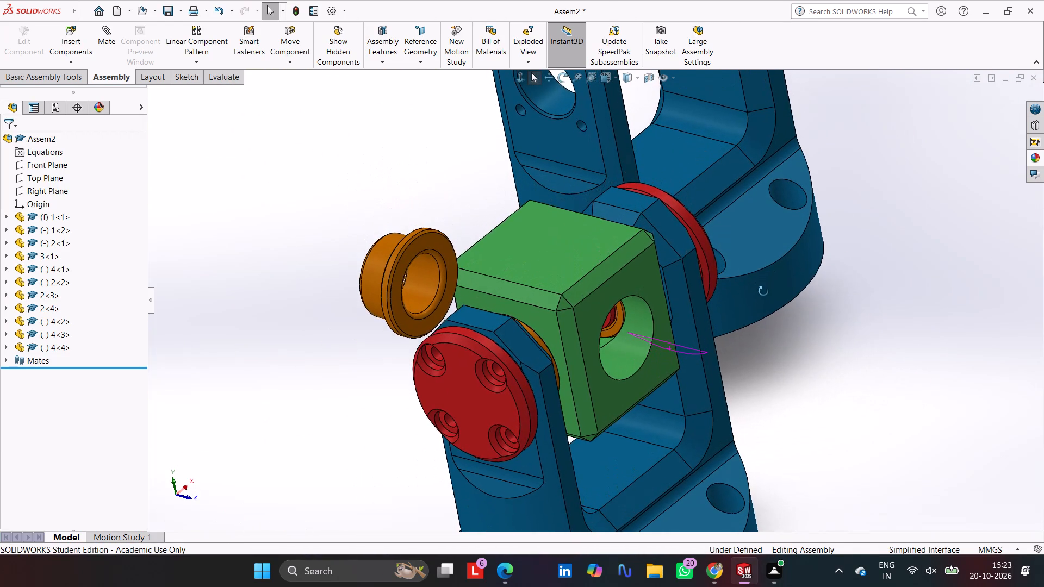
pyautogui.moveTo(763, 291); pyautogui.dragTo(743, 322, button='middle')
pyautogui.scroll(4, 760, 305)
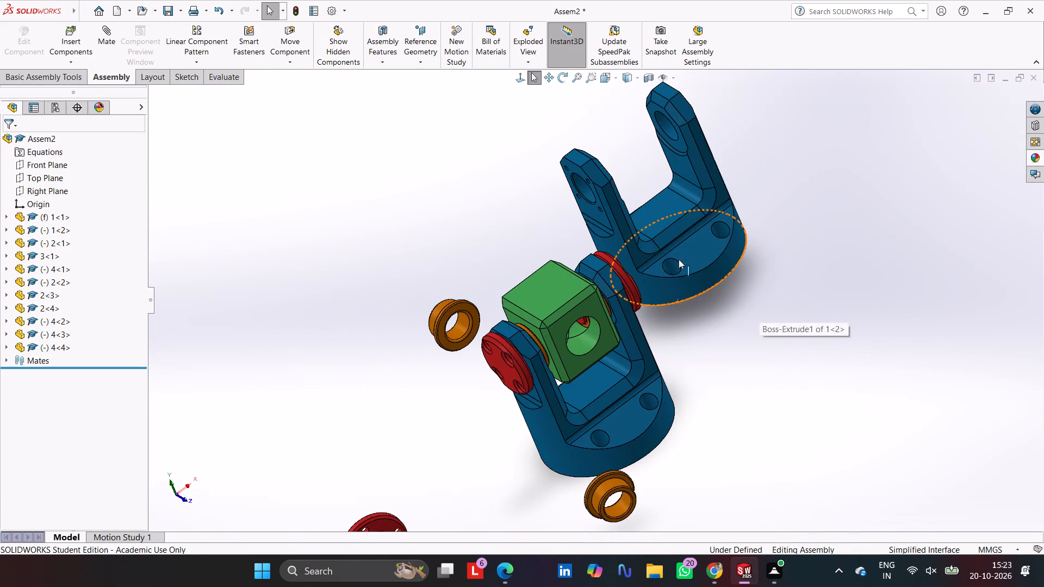
pyautogui.click(283, 65)
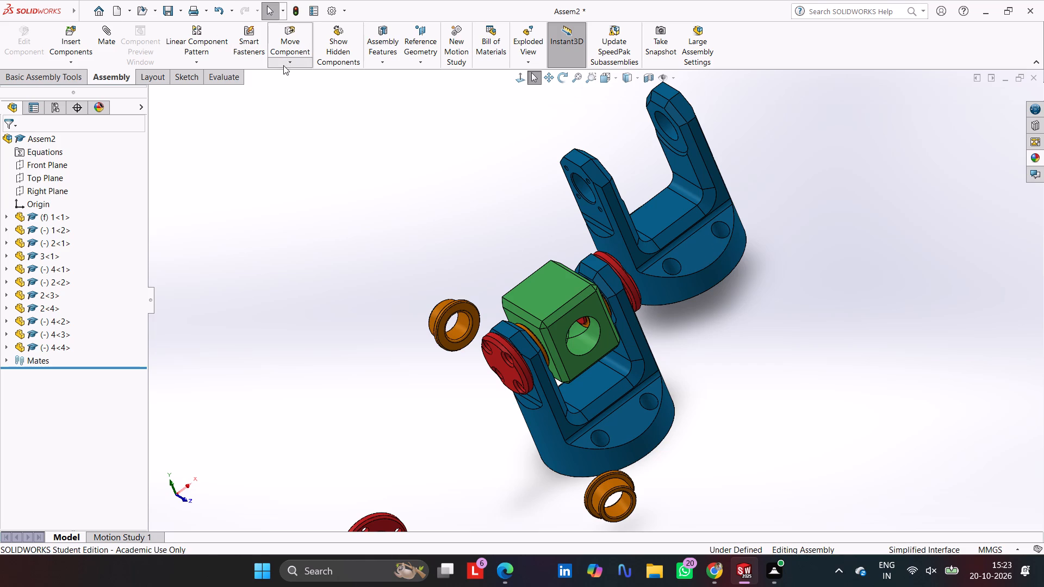
pyautogui.click(289, 88)
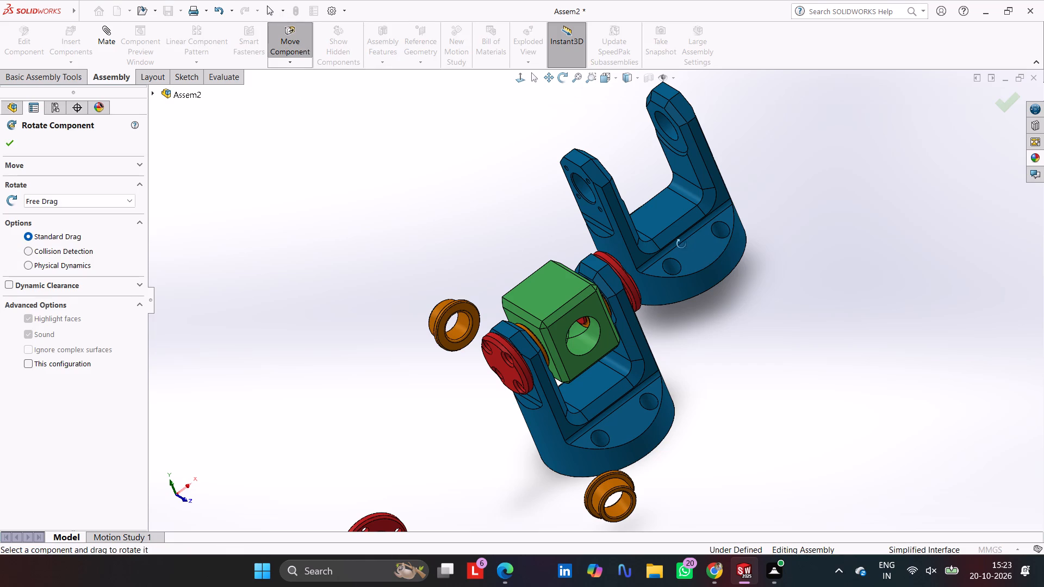
pyautogui.moveTo(709, 260); pyautogui.dragTo(649, 563)
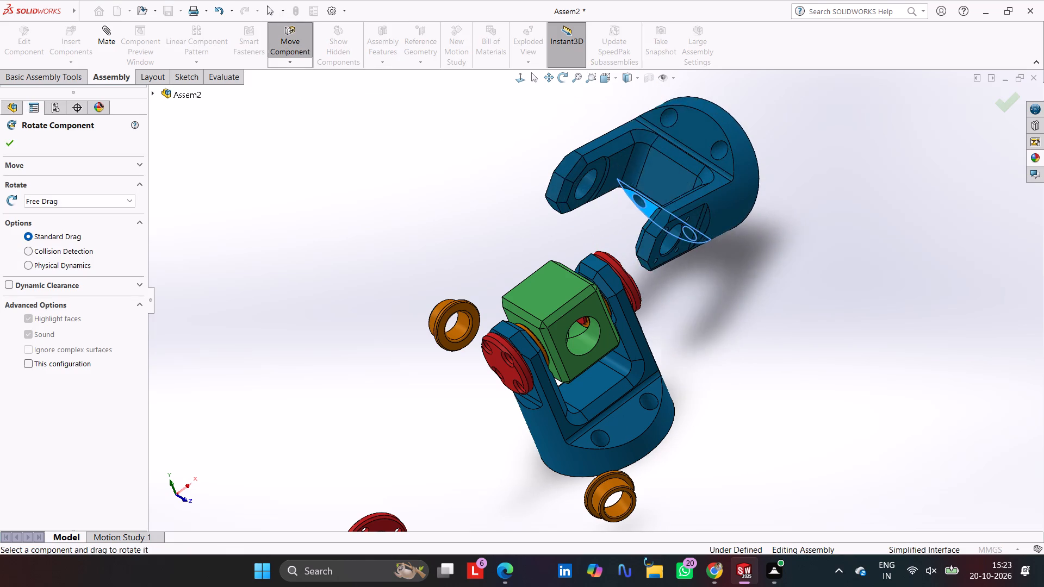
pyautogui.moveTo(649, 563); pyautogui.dragTo(639, 567)
pyautogui.moveTo(707, 119); pyautogui.dragTo(536, 2)
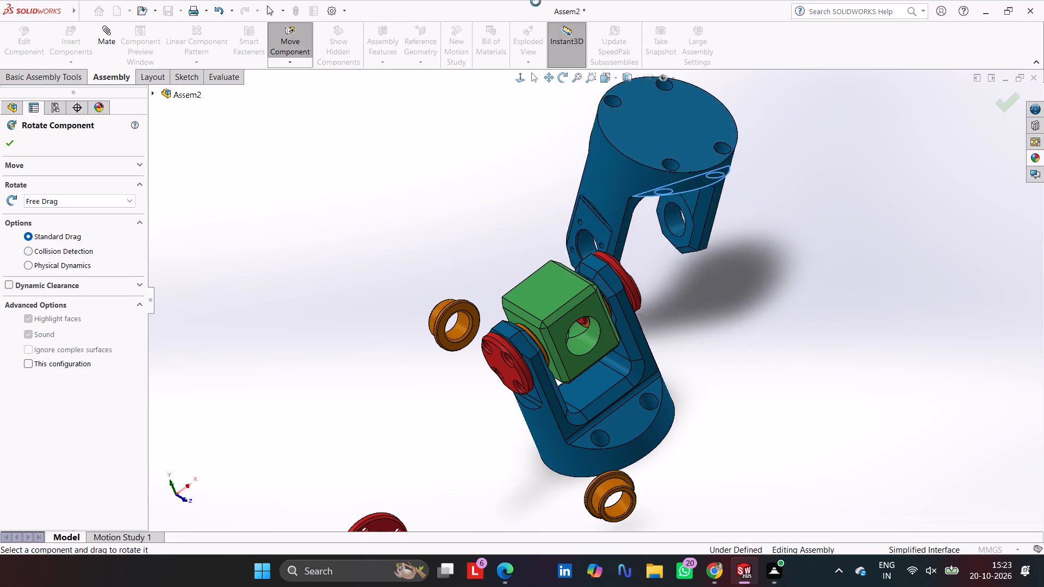
pyautogui.moveTo(536, 2); pyautogui.dragTo(449, 54)
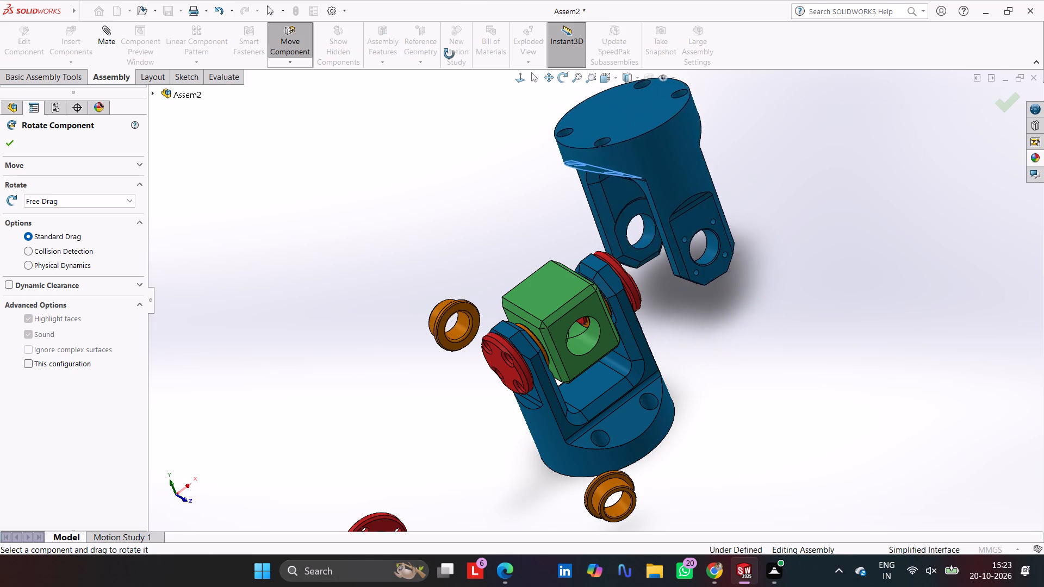
pyautogui.moveTo(449, 54); pyautogui.dragTo(442, 53)
pyautogui.press('Escape')
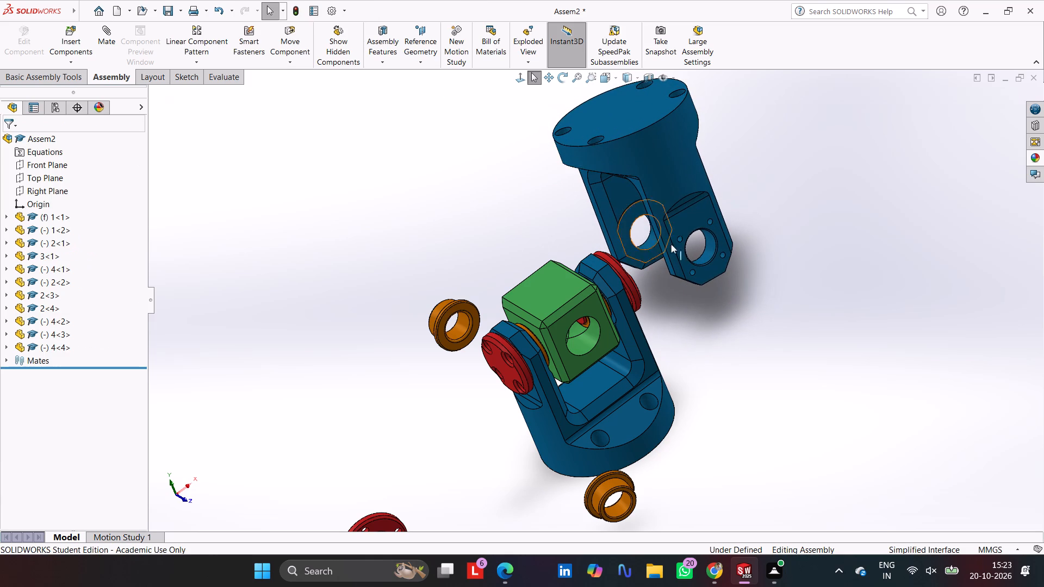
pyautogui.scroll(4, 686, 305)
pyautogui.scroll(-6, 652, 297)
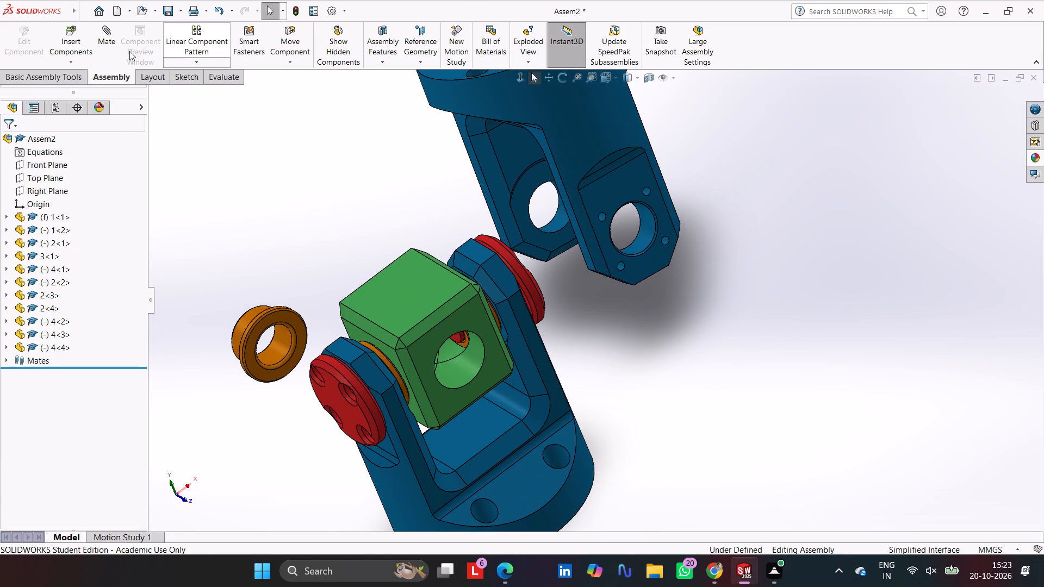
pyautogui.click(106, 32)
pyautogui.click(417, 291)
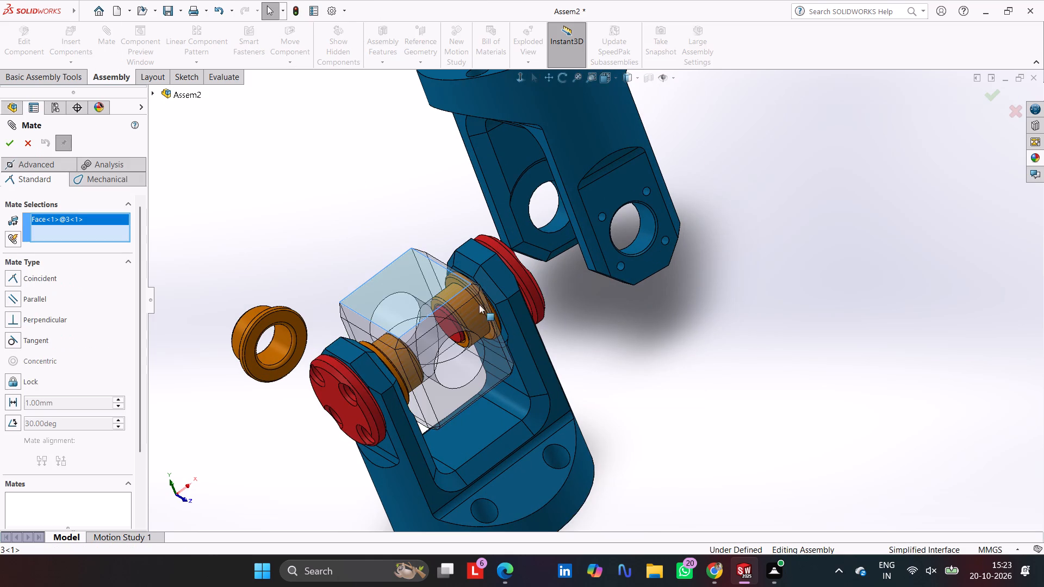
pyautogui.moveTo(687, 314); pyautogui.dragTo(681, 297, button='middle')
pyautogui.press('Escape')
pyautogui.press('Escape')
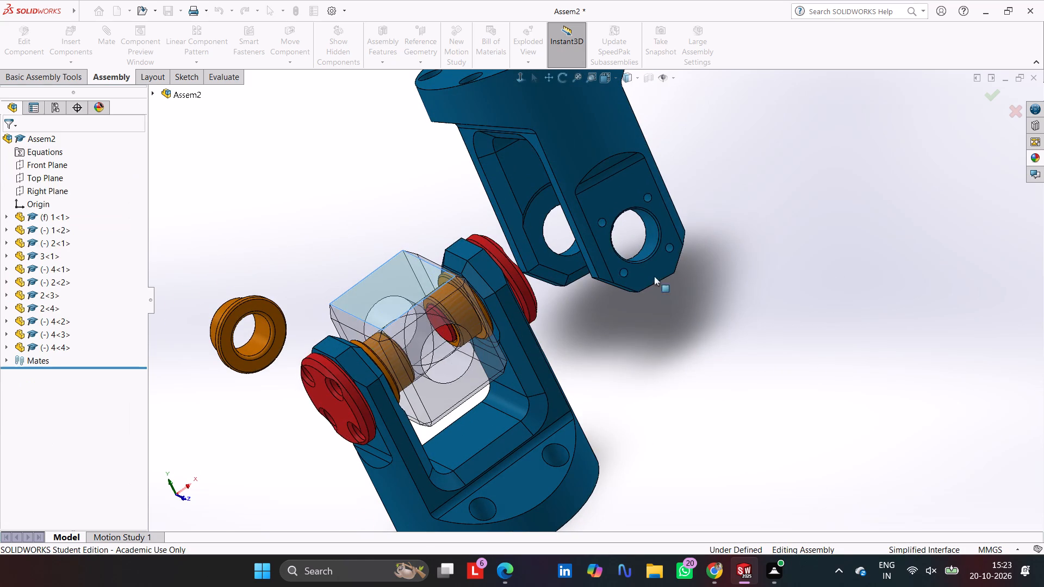
# Add a concentric mate between the large hole in the second yoke's arm and the block's open cross hole.
pyautogui.click(649, 246)
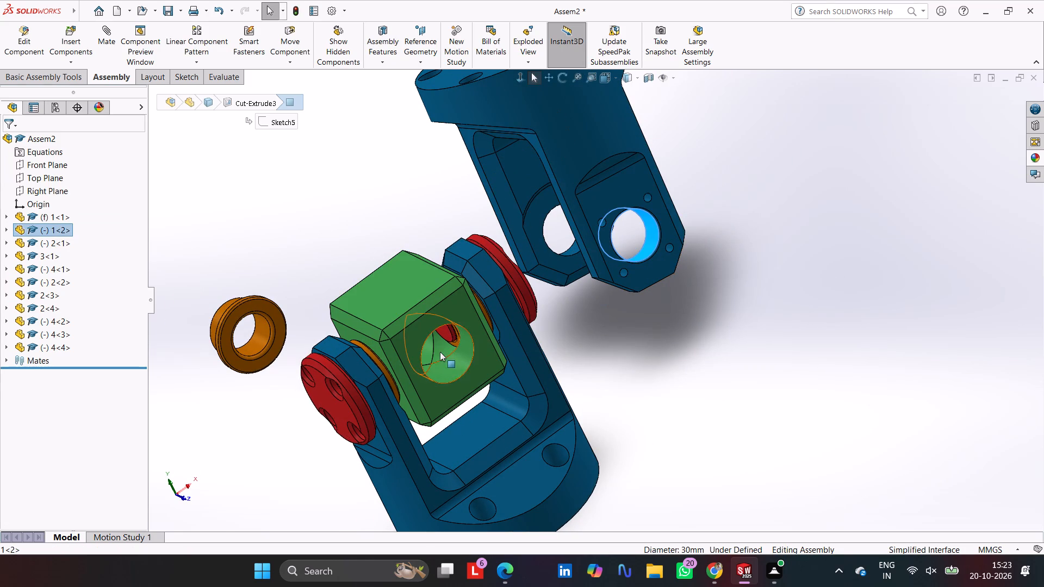
pyautogui.keyDown('ctrl'); pyautogui.click(456, 363); pyautogui.keyUp('ctrl')
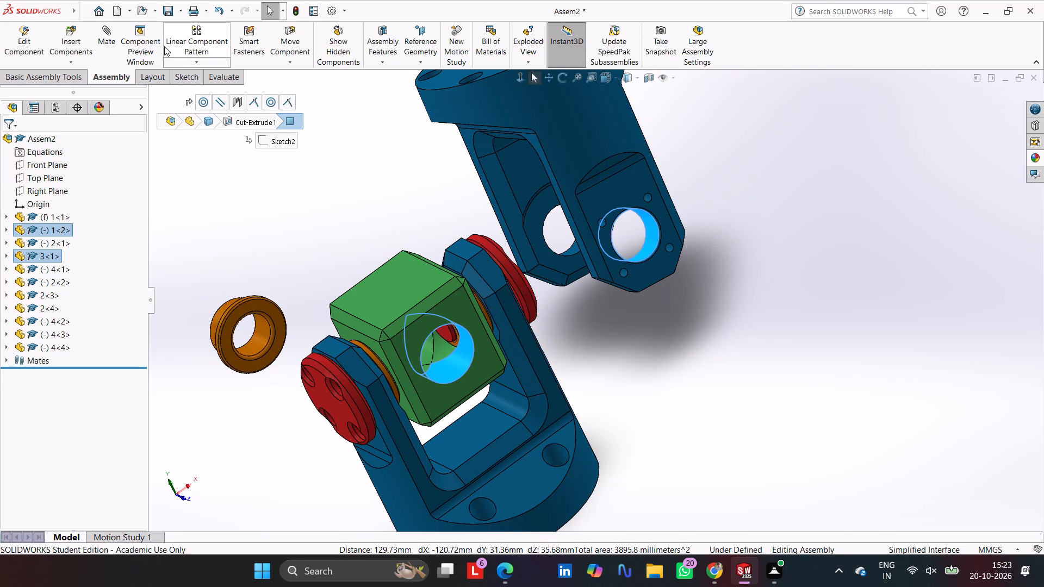
pyautogui.click(105, 33)
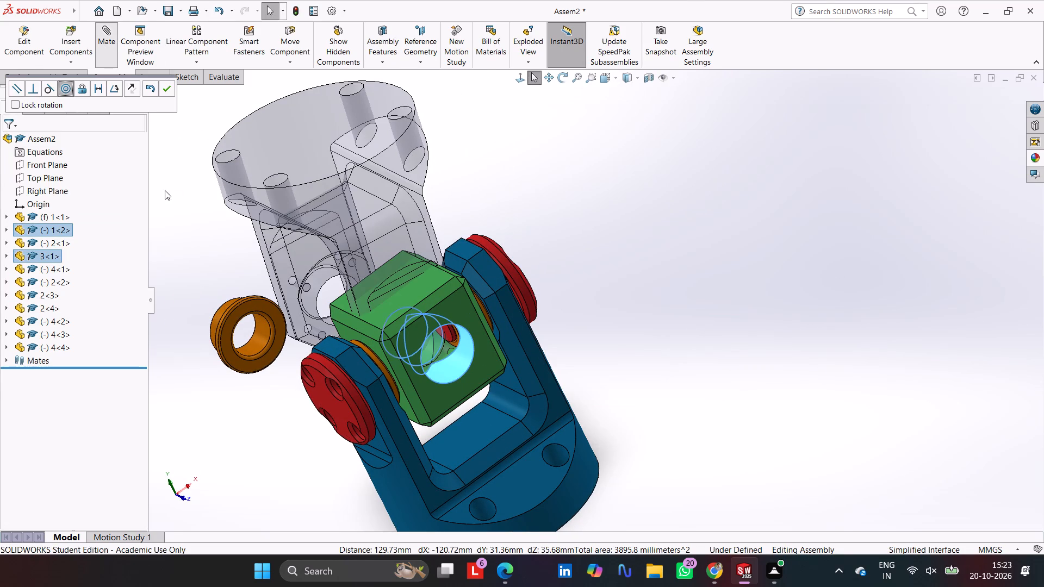
pyautogui.click(169, 86)
# Slide the second yoke clear of the block and add a centered width mate between its inner arm faces and the block's opposite open-holed faces.
pyautogui.moveTo(372, 212); pyautogui.dragTo(317, 180)
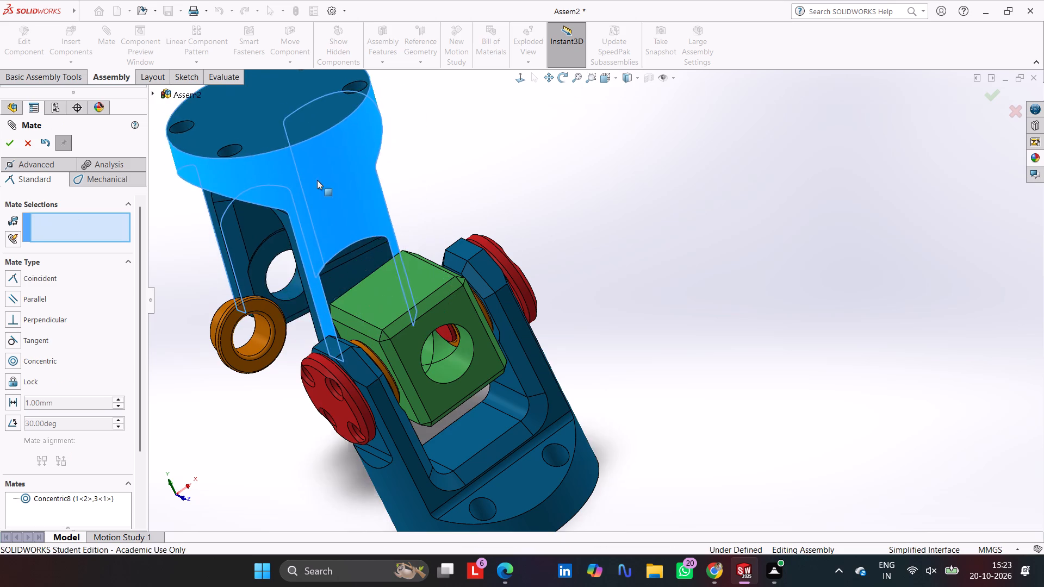
pyautogui.moveTo(317, 180); pyautogui.dragTo(240, 155)
pyautogui.moveTo(456, 247); pyautogui.dragTo(545, 250, button='middle')
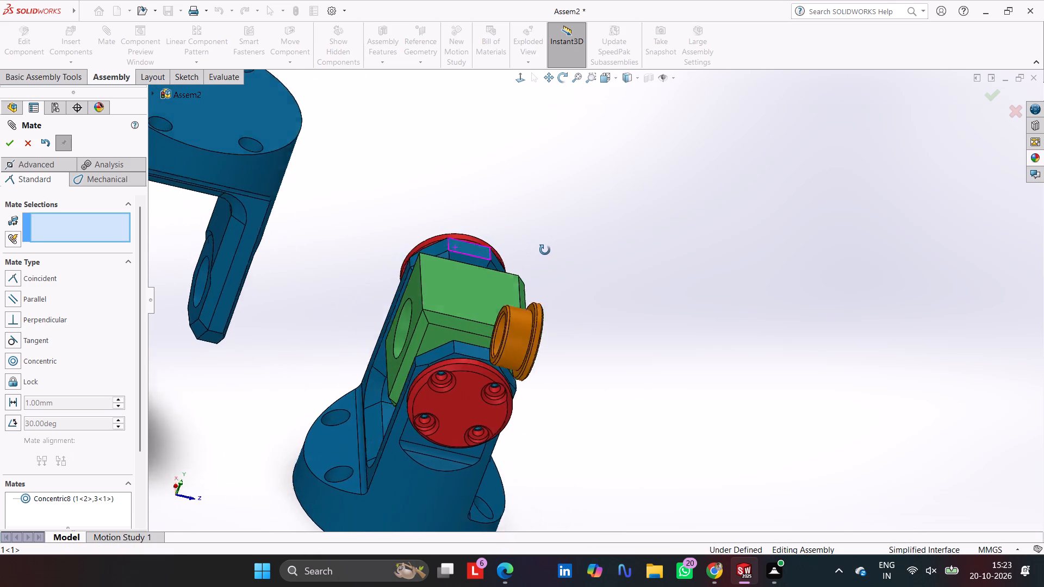
pyautogui.moveTo(545, 250); pyautogui.dragTo(556, 244, button='middle')
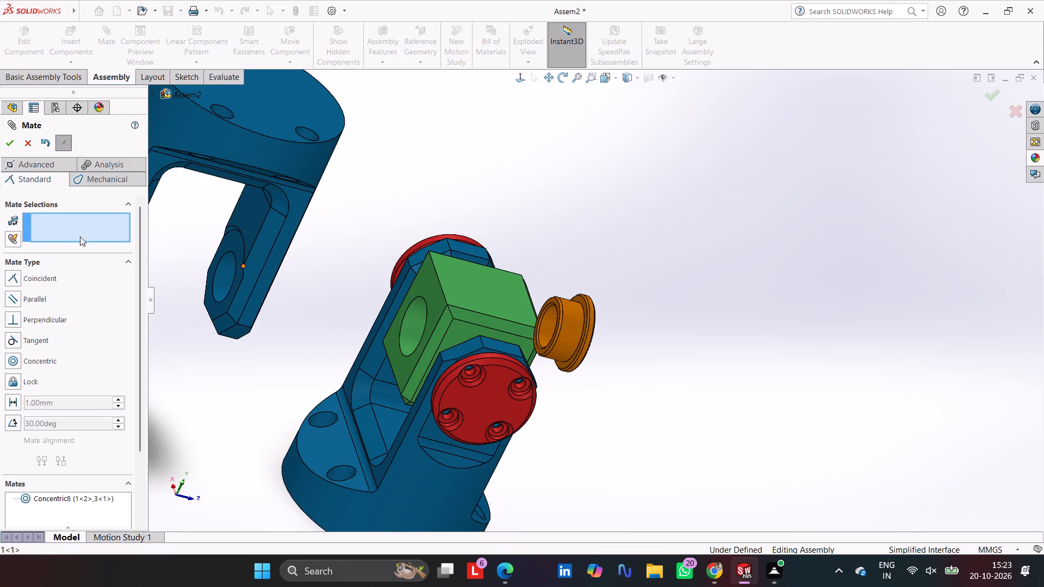
pyautogui.click(47, 164)
pyautogui.click(30, 319)
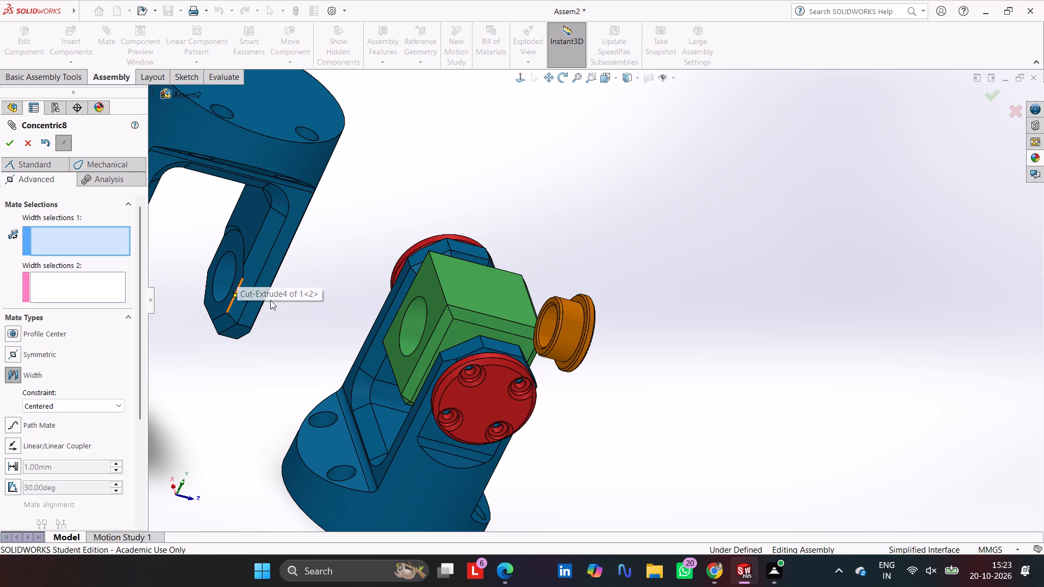
pyautogui.moveTo(292, 326); pyautogui.dragTo(326, 366, button='middle')
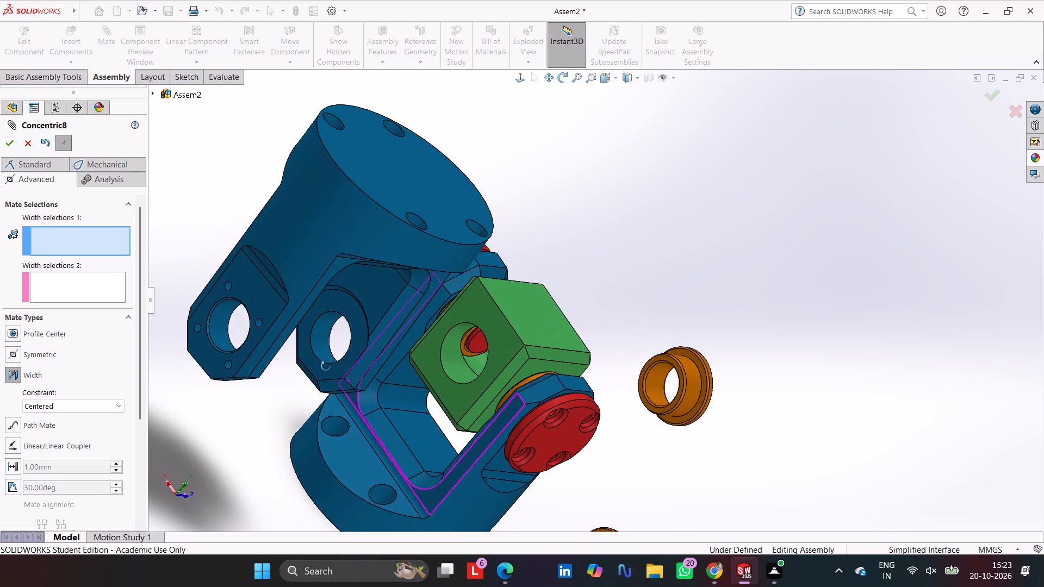
pyautogui.moveTo(326, 366); pyautogui.dragTo(314, 344, button='middle')
pyautogui.click(333, 248)
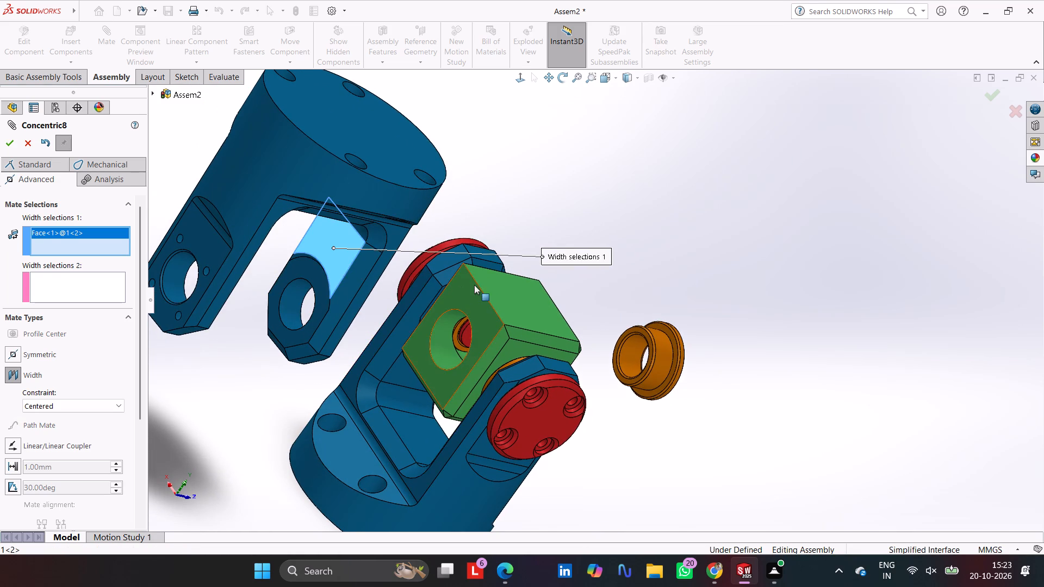
pyautogui.moveTo(458, 285); pyautogui.dragTo(366, 265, button='middle')
pyautogui.click(162, 224)
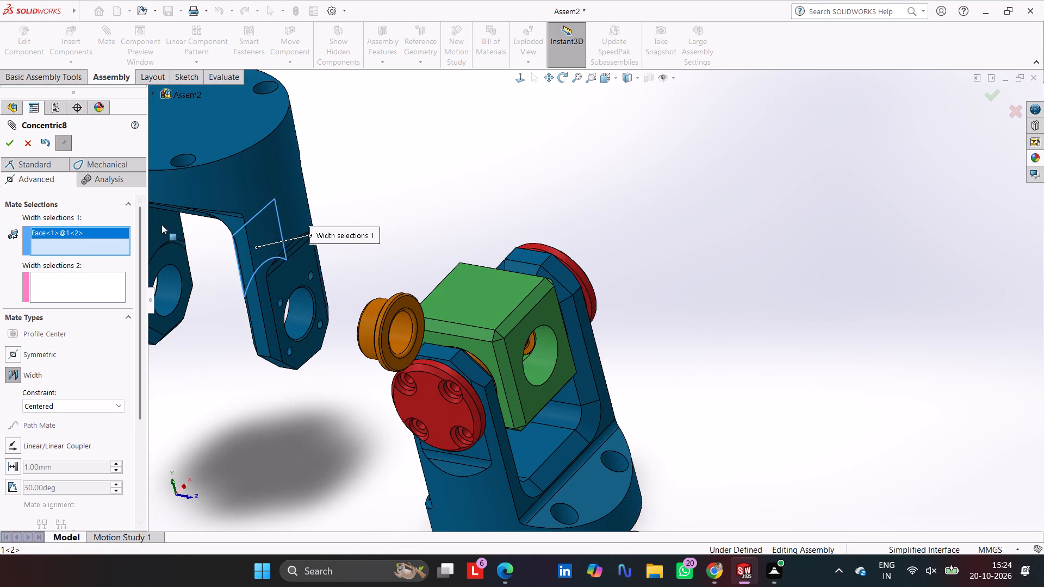
pyautogui.click(543, 318)
pyautogui.moveTo(500, 368); pyautogui.dragTo(501, 369, button='middle')
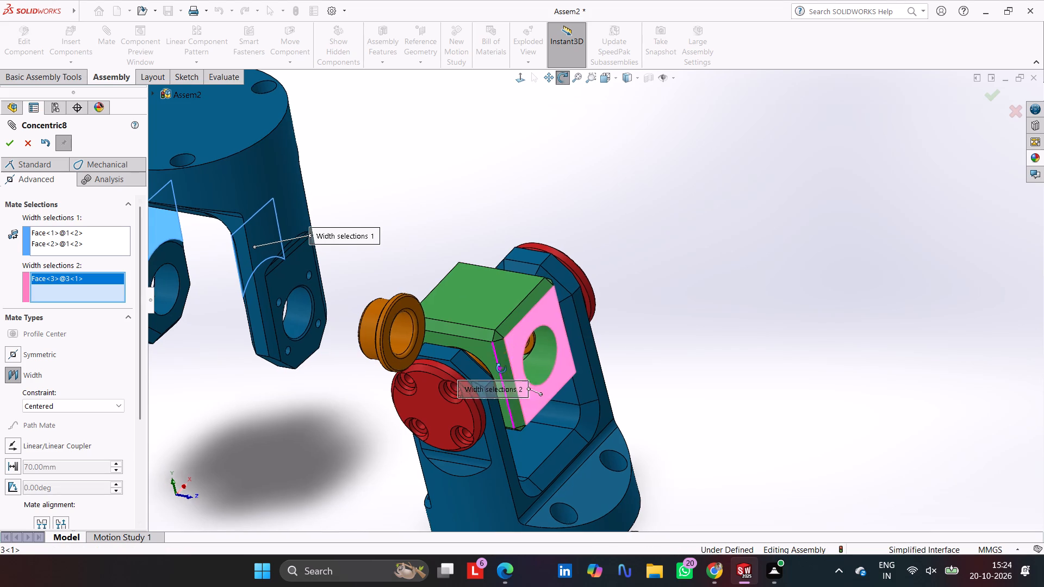
pyautogui.moveTo(501, 369); pyautogui.dragTo(575, 372, button='middle')
pyautogui.click(397, 296)
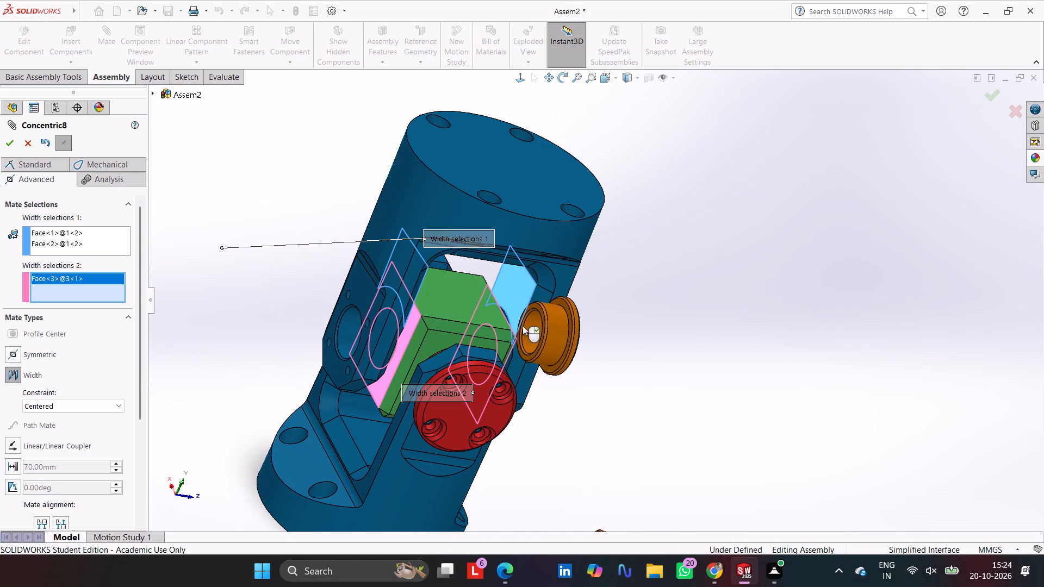
pyautogui.click(4, 143)
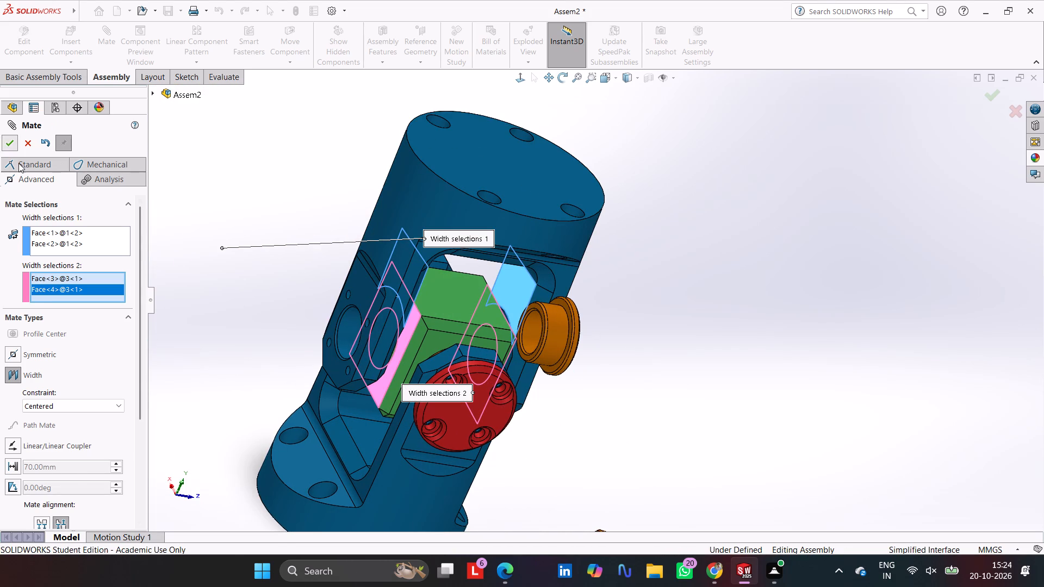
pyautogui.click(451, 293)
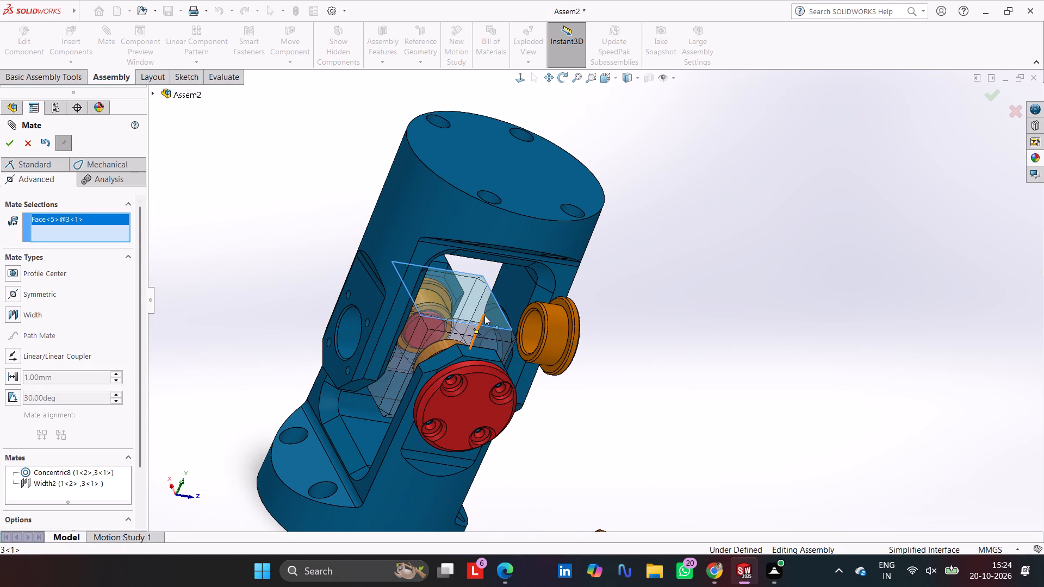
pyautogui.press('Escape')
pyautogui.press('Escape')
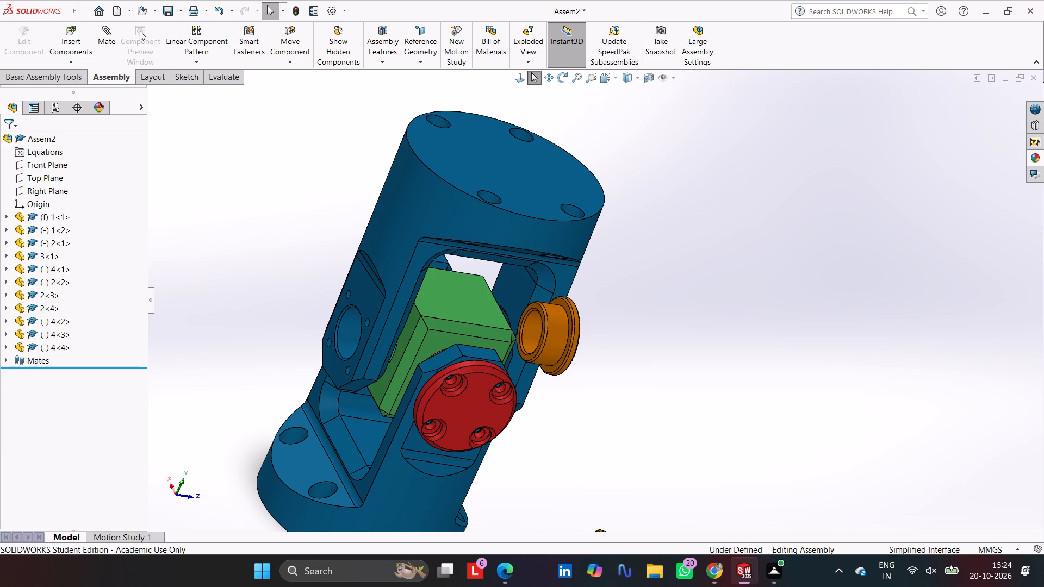
# Add a parallel mate between the block's top face and the second yoke's inner base face between its arms.
pyautogui.click(108, 33)
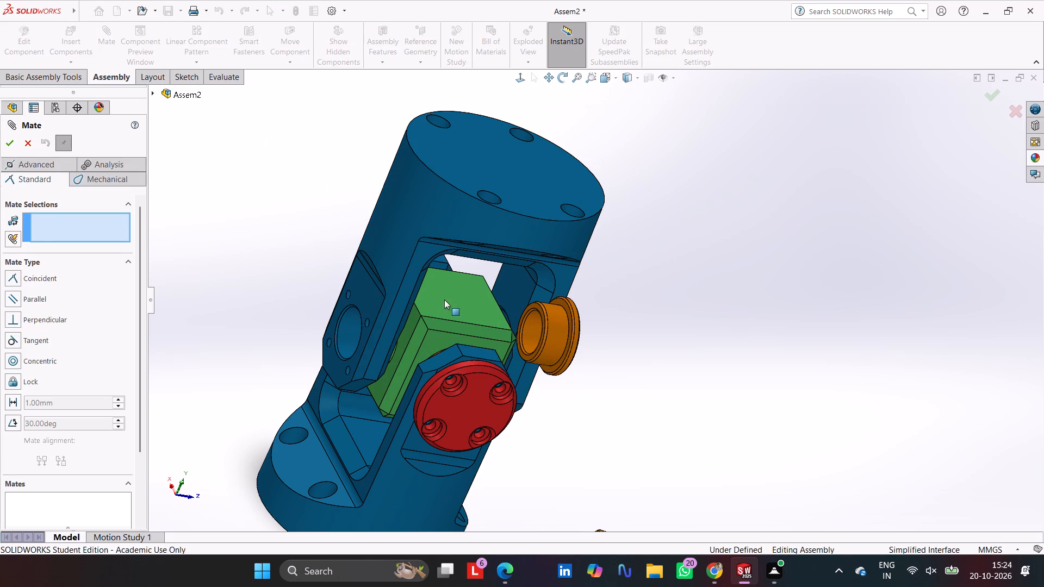
pyautogui.click(461, 297)
pyautogui.moveTo(468, 332); pyautogui.dragTo(444, 134, button='middle')
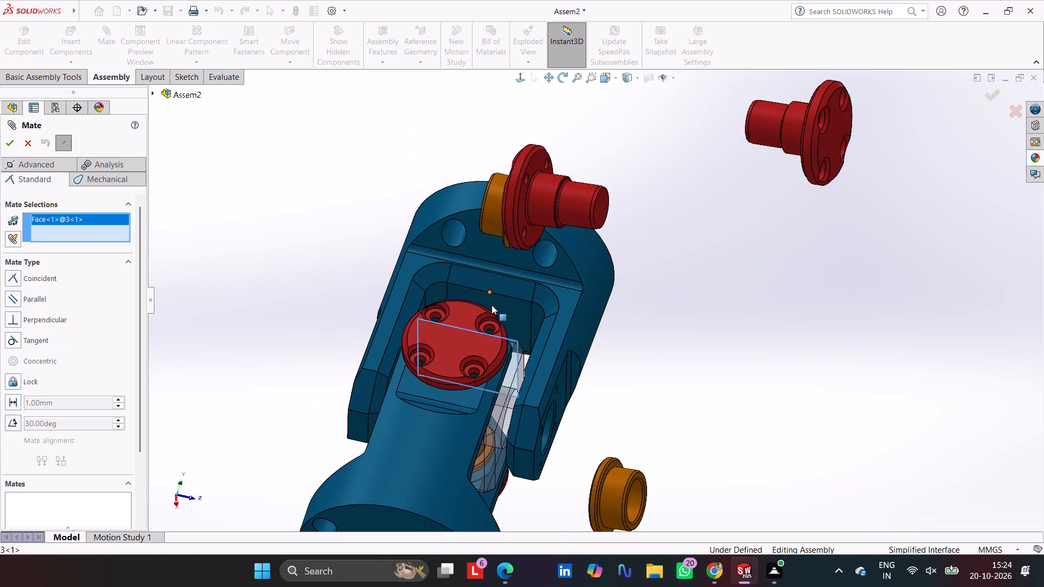
pyautogui.click(506, 308)
pyautogui.press('Return')
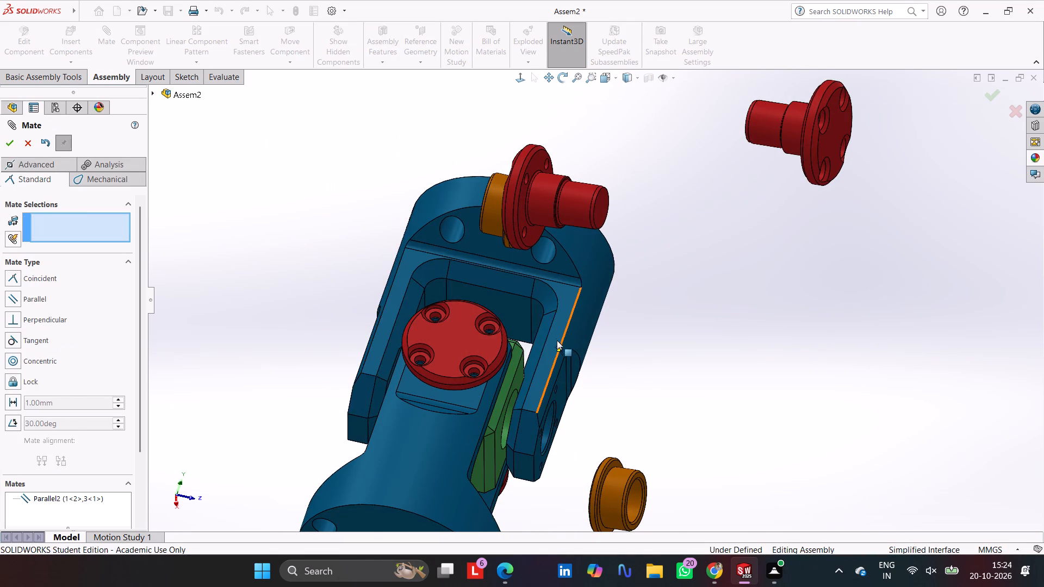
pyautogui.scroll(2, 556, 339)
pyautogui.moveTo(618, 268); pyautogui.dragTo(600, 408, button='middle')
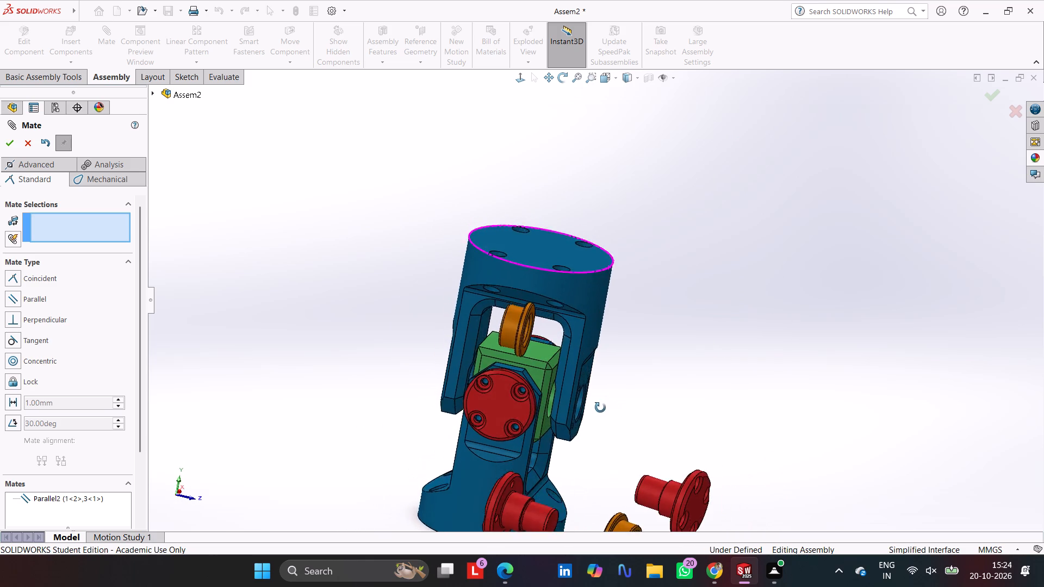
# Add a concentric mate between the loose bushing above the block and the large hole in the second yoke's nearer arm.
pyautogui.moveTo(600, 408); pyautogui.dragTo(600, 411, button='middle')
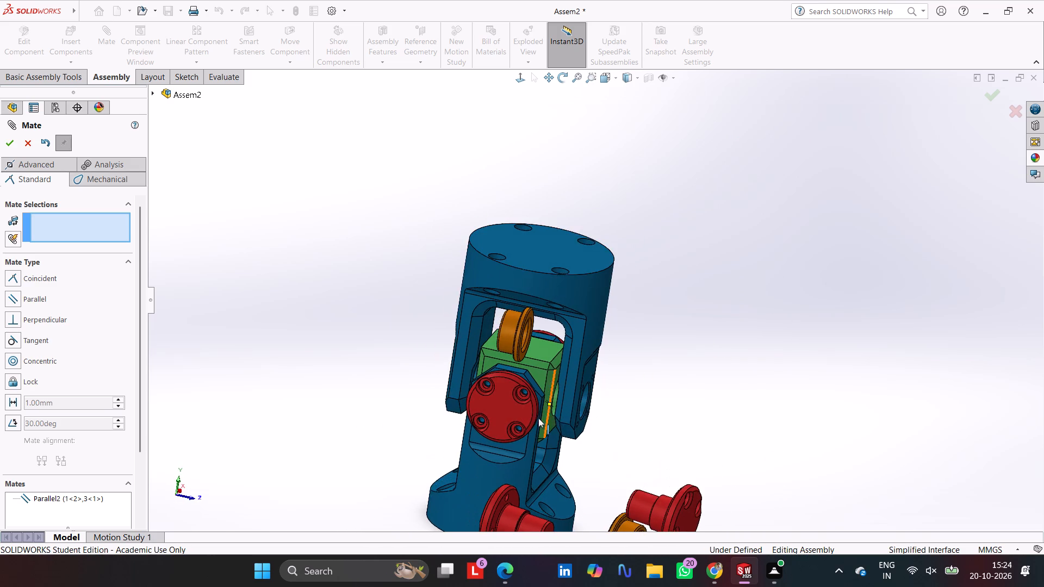
pyautogui.scroll(-6, 550, 405)
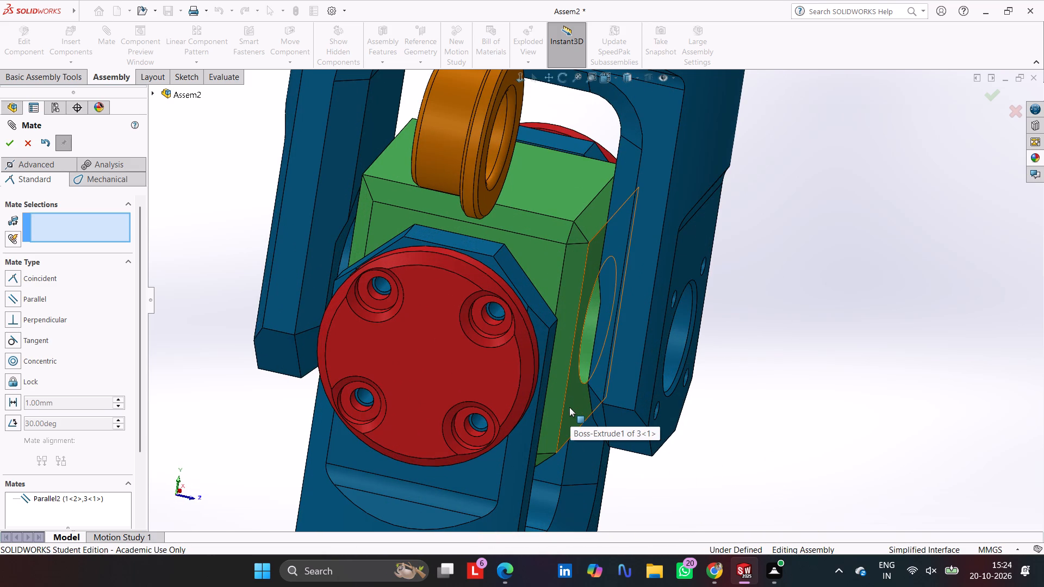
pyautogui.click(493, 138)
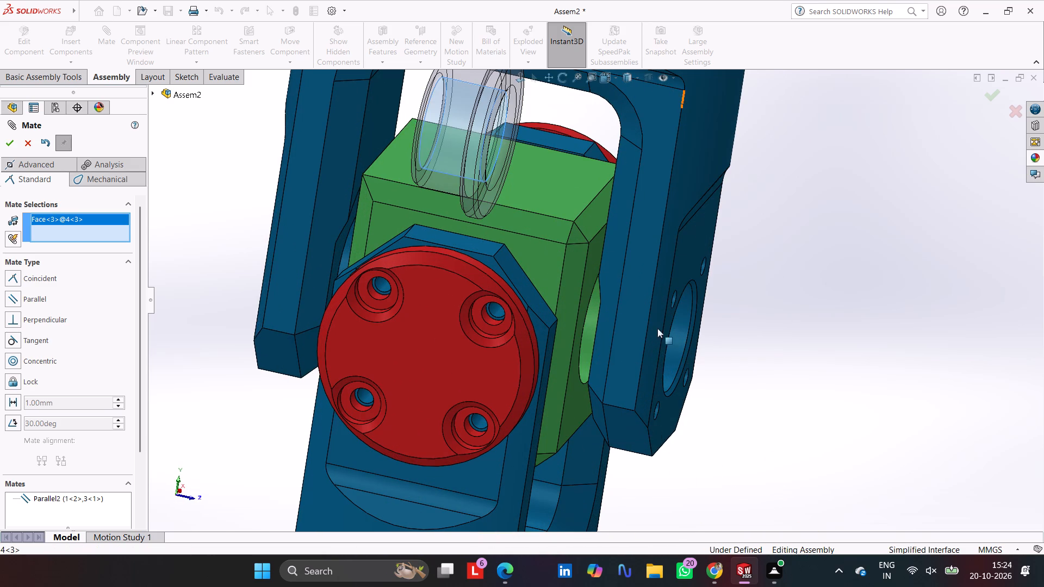
pyautogui.click(681, 328)
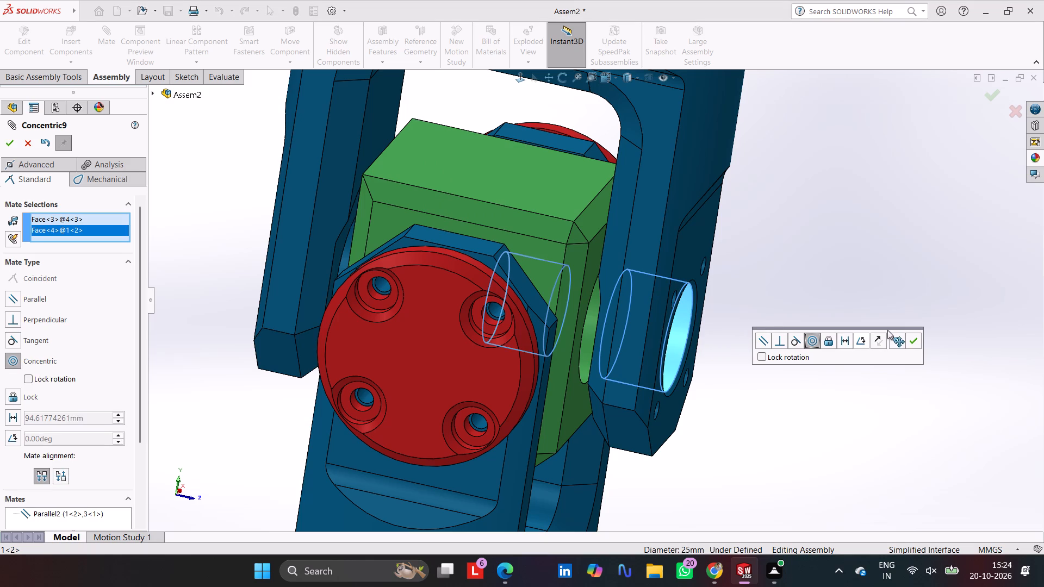
pyautogui.click(920, 340)
# Pull that bushing clear of the block and add a coincident mate between its flange's inner face and the block's open-holed face.
pyautogui.moveTo(678, 311); pyautogui.dragTo(698, 361, button='middle')
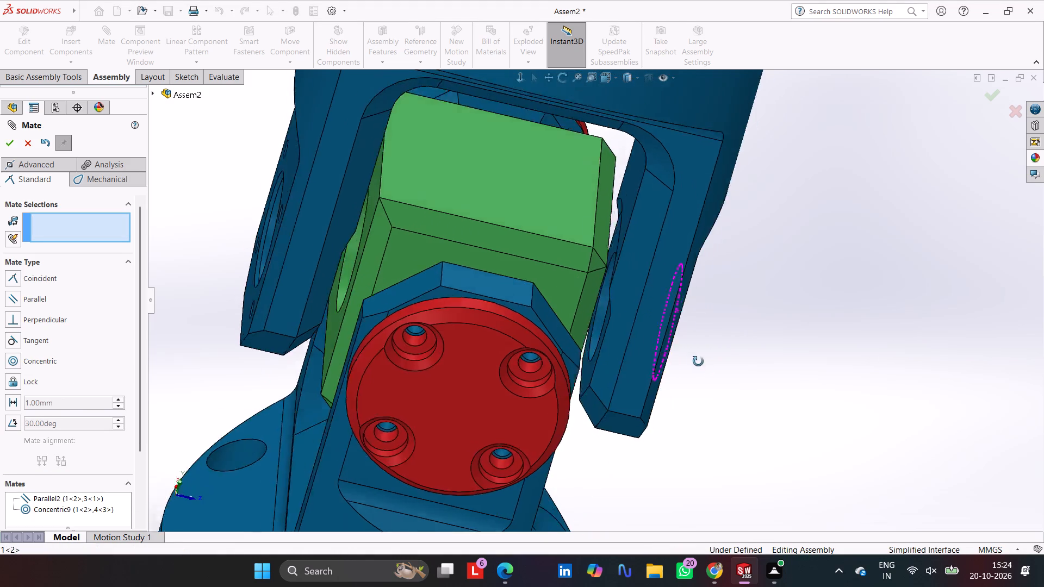
pyautogui.moveTo(698, 361); pyautogui.dragTo(778, 382, button='middle')
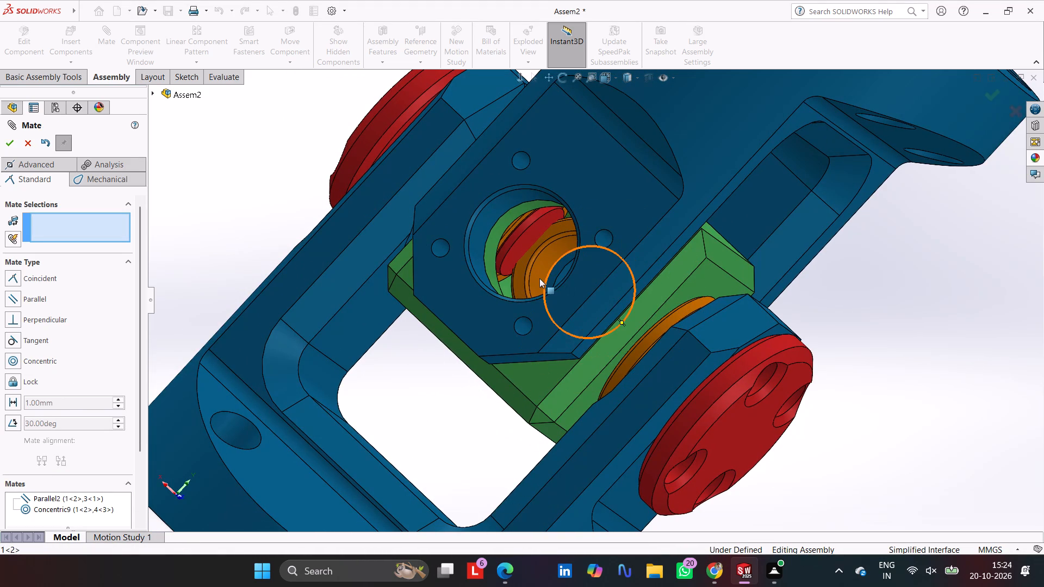
pyautogui.moveTo(536, 274); pyautogui.dragTo(298, 297)
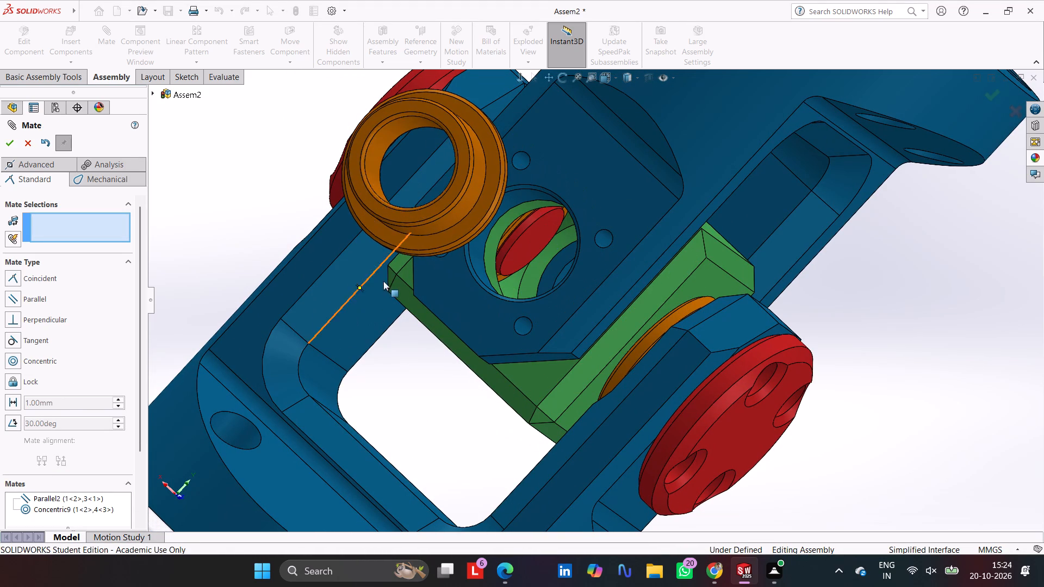
pyautogui.click(482, 210)
pyautogui.moveTo(763, 239); pyautogui.dragTo(612, 285, button='middle')
pyautogui.click(784, 289)
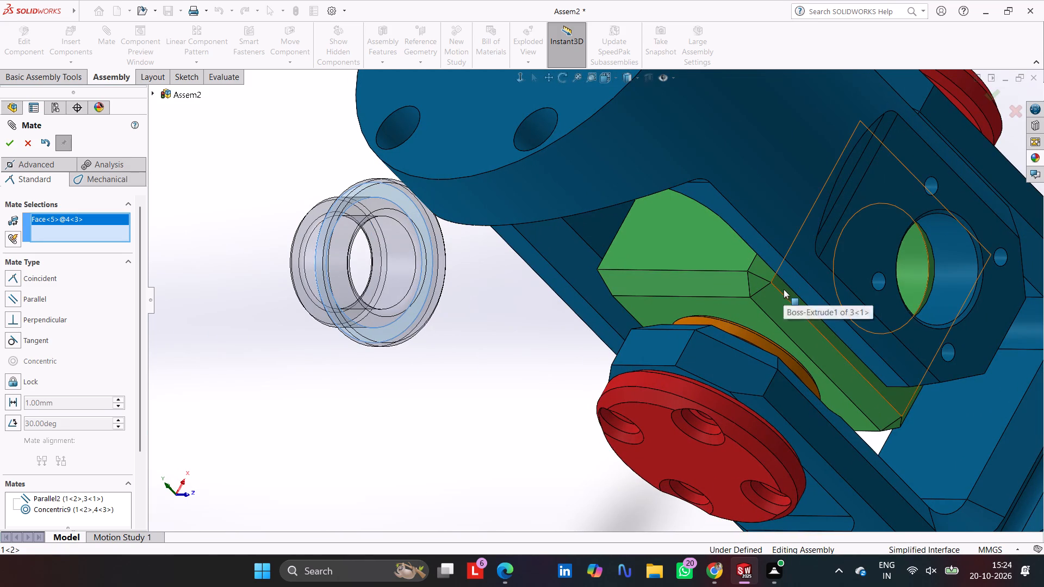
pyautogui.click(986, 337)
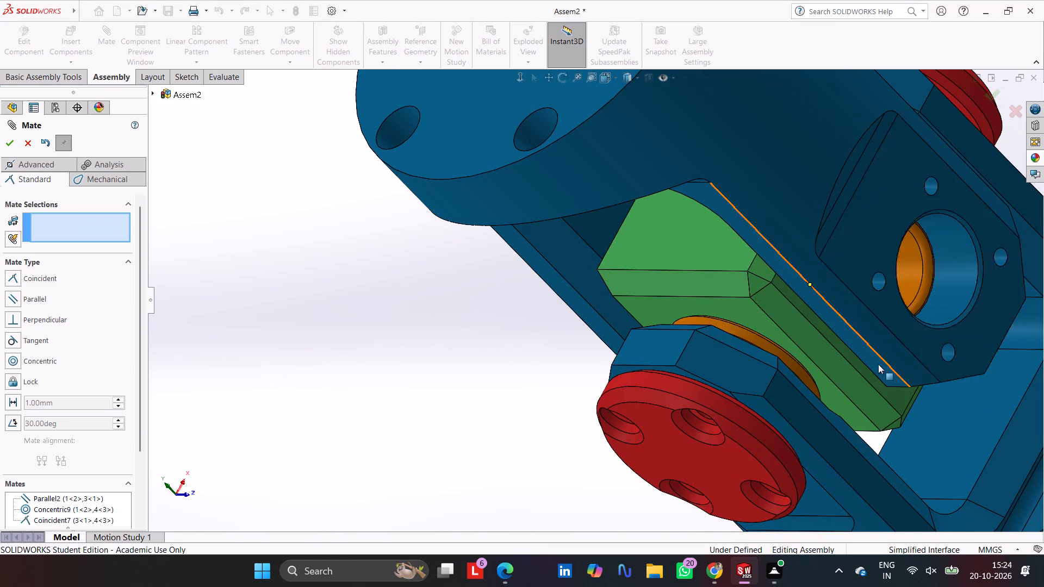
# Move the remaining bushing beside the second yoke's other arm and add a concentric mate with that arm's large hole.
pyautogui.scroll(2, 874, 364)
pyautogui.moveTo(874, 364); pyautogui.dragTo(929, 289, button='middle')
pyautogui.scroll(4, 927, 346)
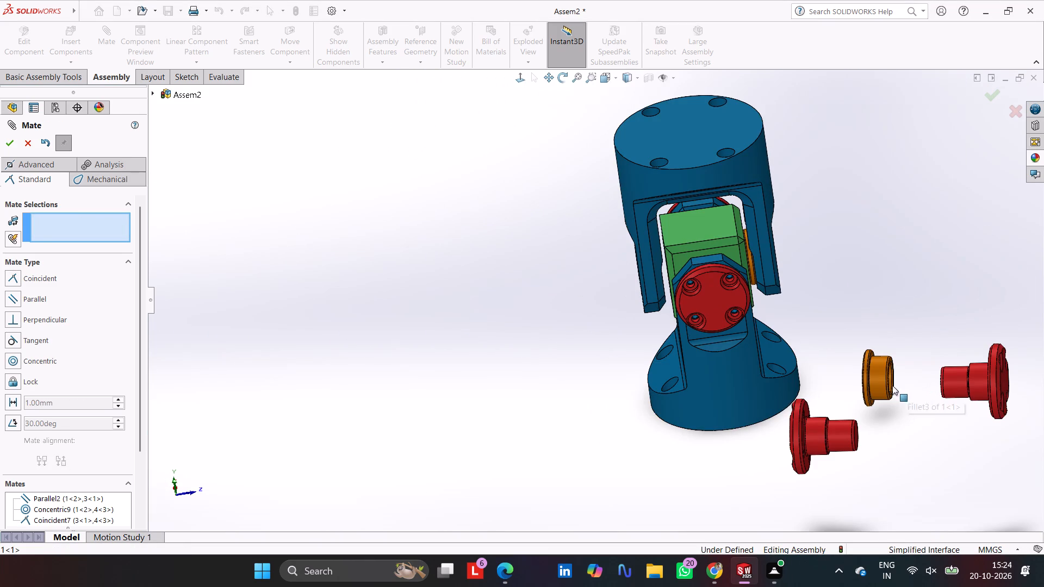
pyautogui.moveTo(880, 378); pyautogui.dragTo(551, 271)
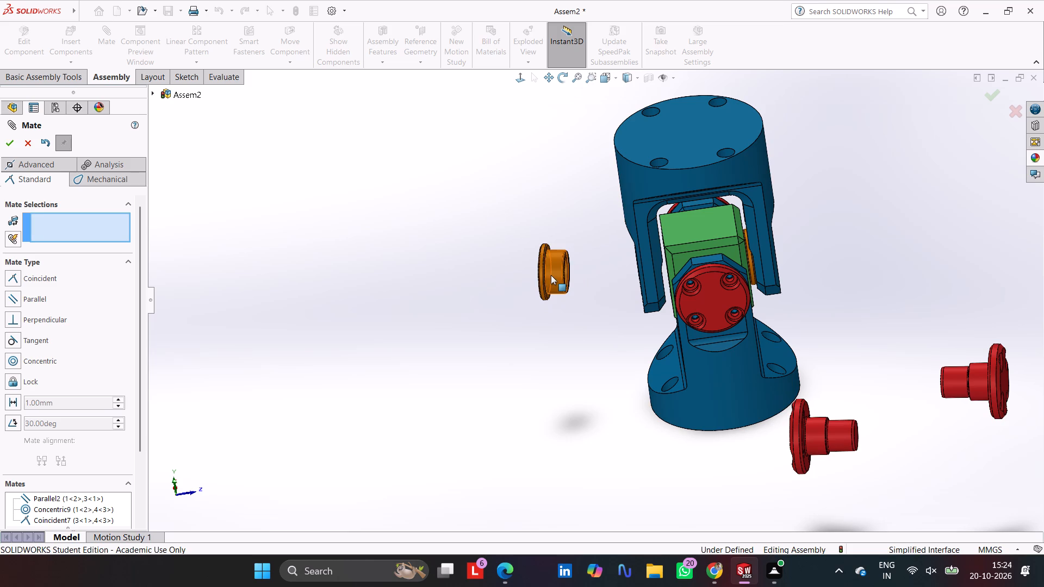
pyautogui.click(551, 275)
pyautogui.moveTo(673, 274); pyautogui.dragTo(717, 277, button='middle')
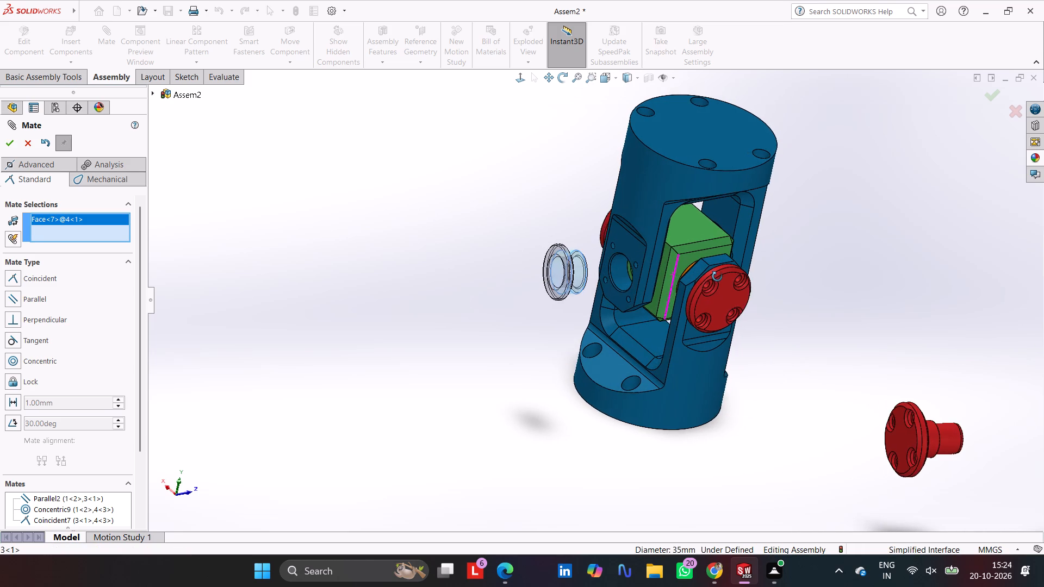
pyautogui.moveTo(717, 277); pyautogui.dragTo(718, 277, button='middle')
pyautogui.scroll(-7, 620, 270)
pyautogui.click(593, 300)
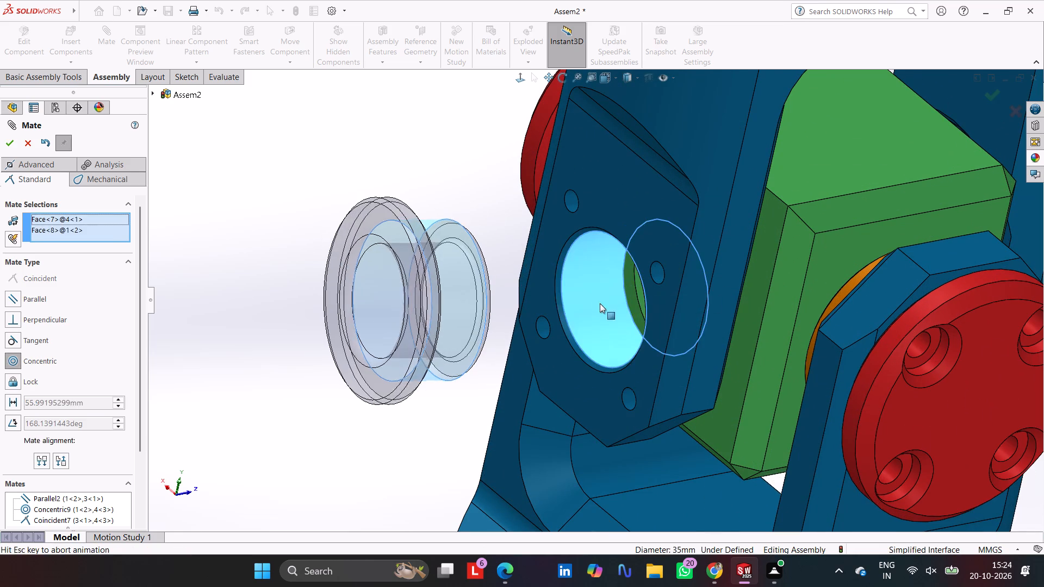
pyautogui.click(825, 322)
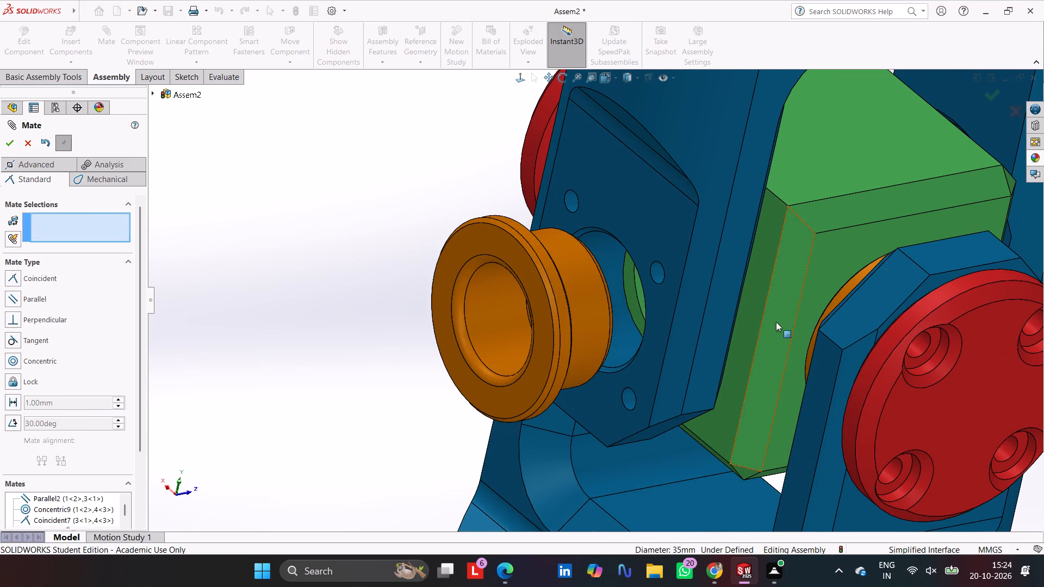
# Add a coincident mate between the block's remaining open-holed face and the inner face of the last bushing's flange.
pyautogui.click(757, 284)
pyautogui.moveTo(850, 230); pyautogui.dragTo(760, 268, button='middle')
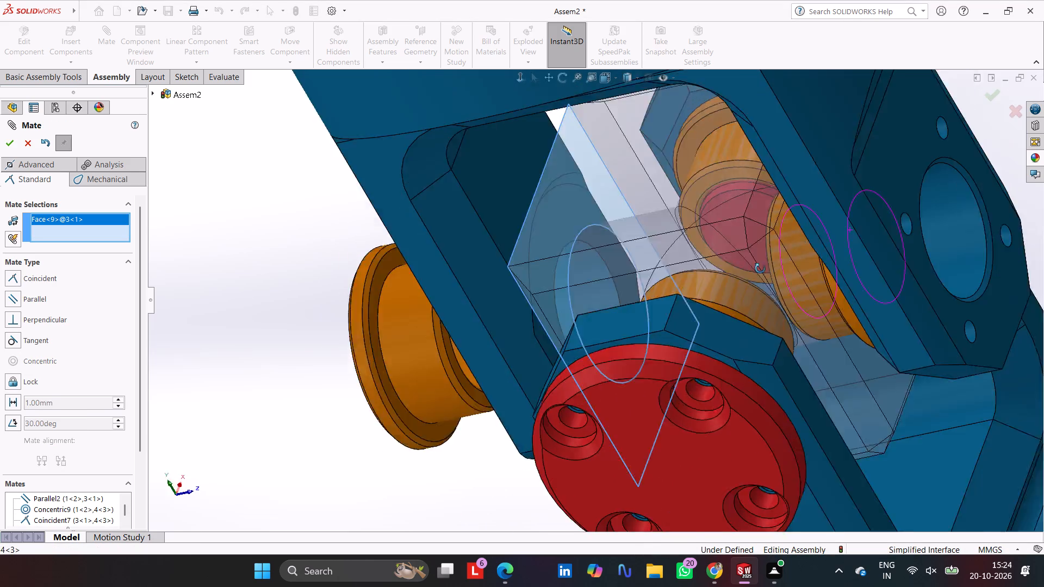
pyautogui.moveTo(760, 268); pyautogui.dragTo(755, 270, button='middle')
pyautogui.click(420, 345)
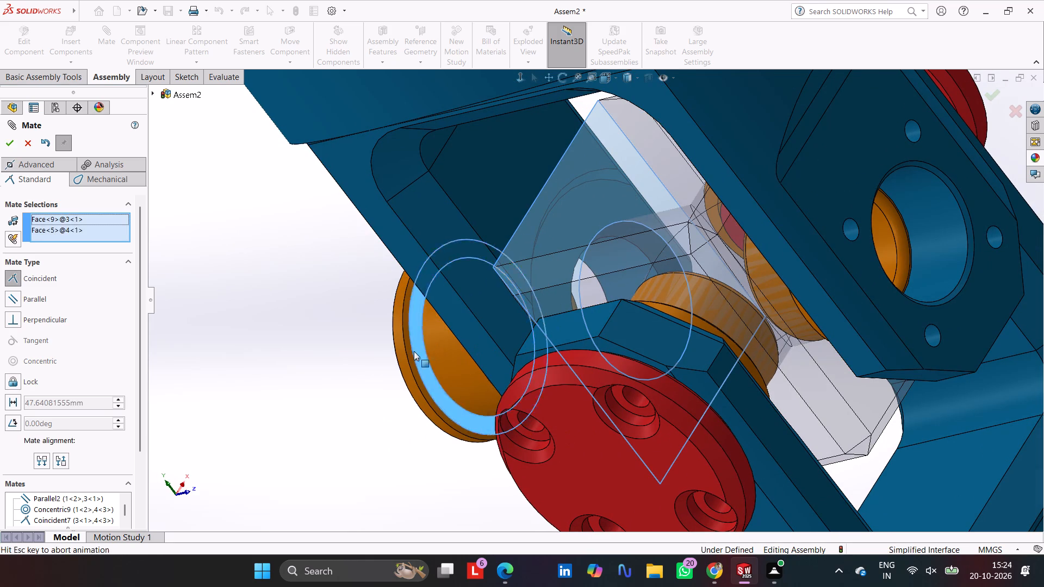
pyautogui.press('Return')
# Move a loose flanged pin beside the second yoke's arm and add a concentric mate between its shaft and the arm's large hole.
pyautogui.scroll(3, 713, 389)
pyautogui.moveTo(714, 386); pyautogui.dragTo(742, 362, button='middle')
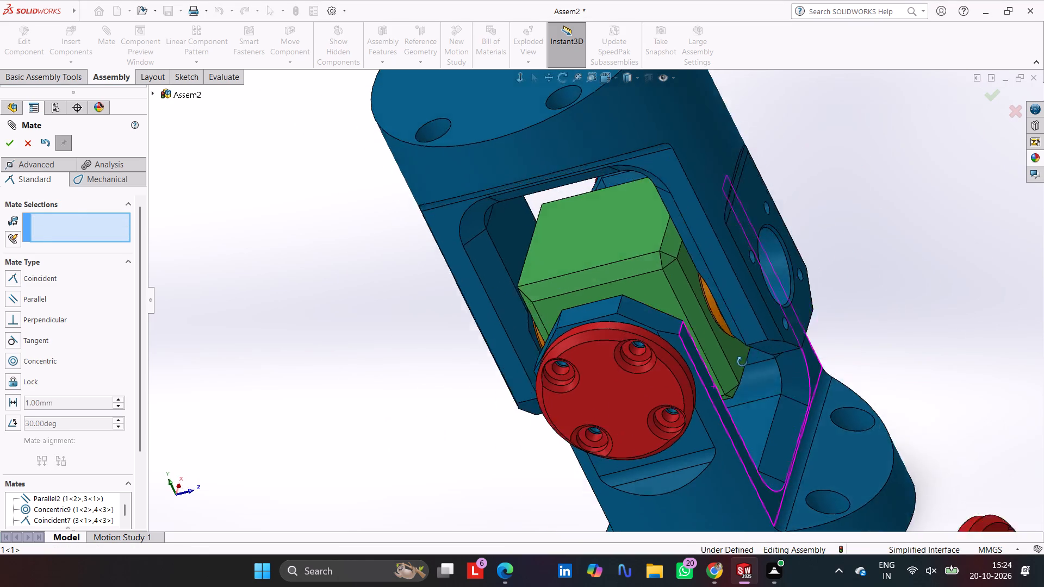
pyautogui.moveTo(742, 362); pyautogui.dragTo(778, 327, button='middle')
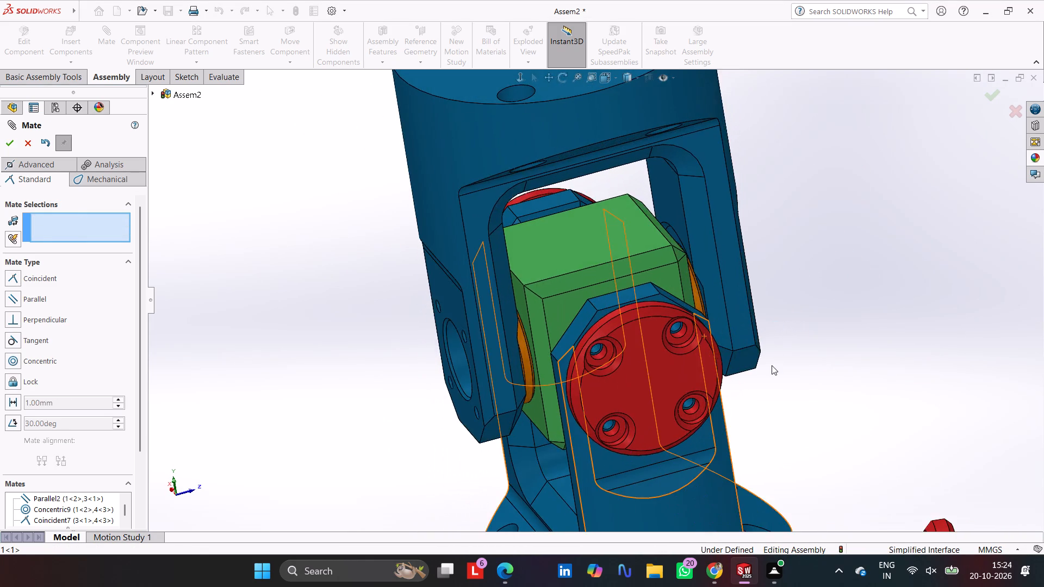
pyautogui.scroll(4, 772, 365)
pyautogui.moveTo(809, 442); pyautogui.dragTo(484, 346)
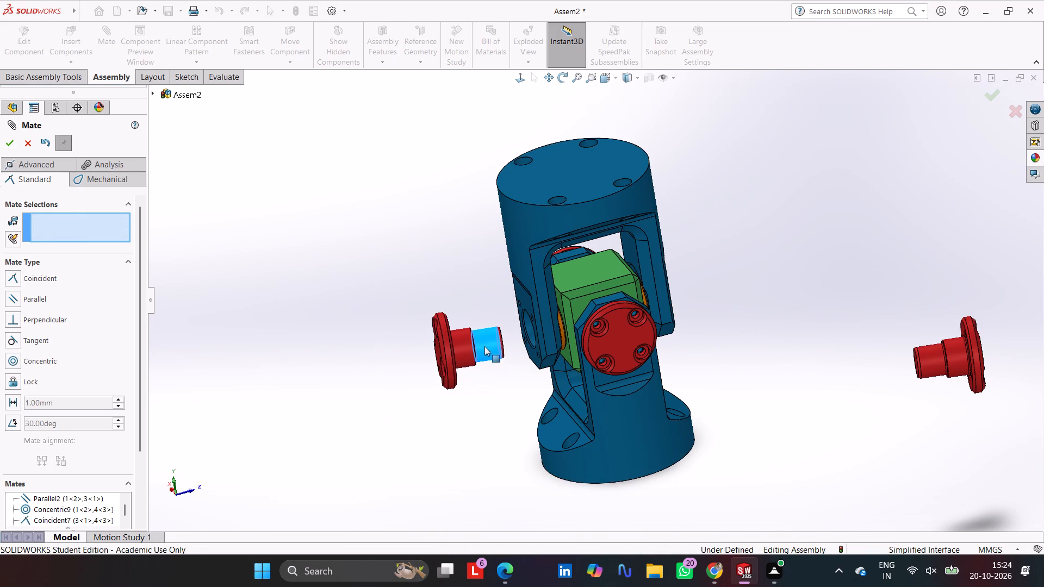
pyautogui.scroll(-4, 492, 356)
pyautogui.scroll(-2, 574, 317)
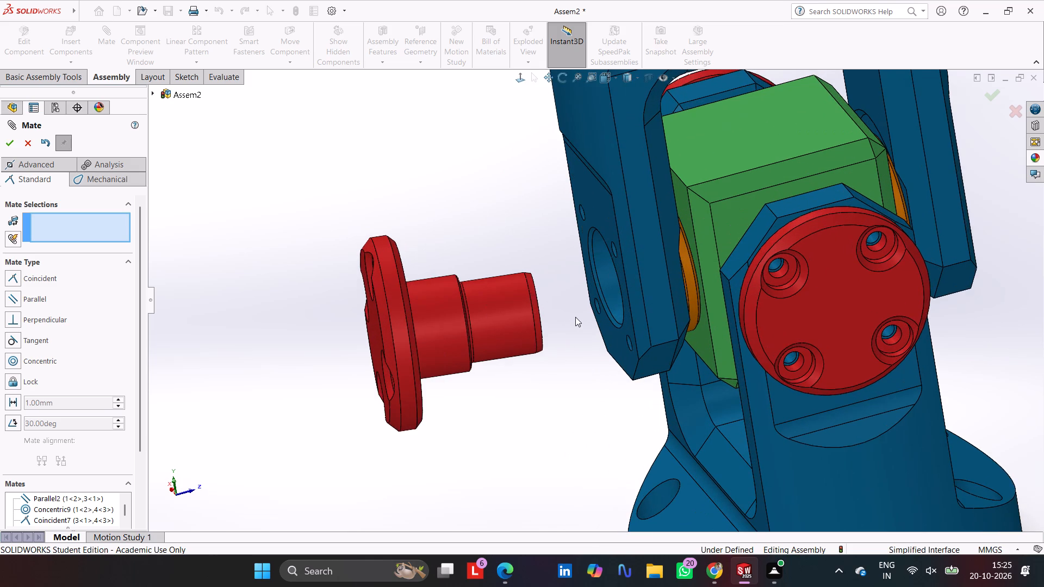
pyautogui.click(614, 265)
pyautogui.click(470, 296)
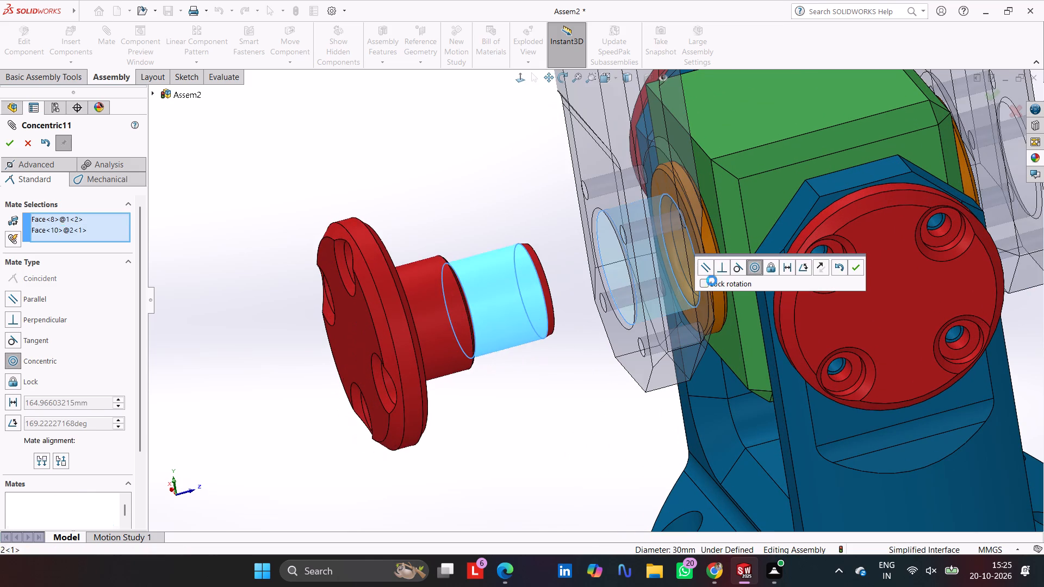
pyautogui.click(850, 266)
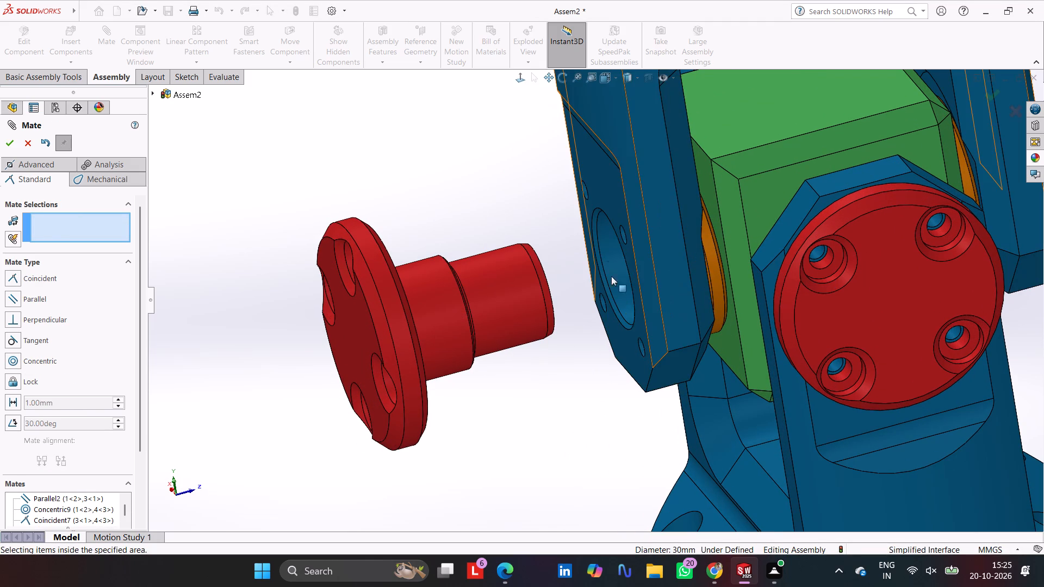
# Add a coincident mate between the second yoke arm's outer face and the inner face of the pin's flange.
pyautogui.click(602, 188)
pyautogui.moveTo(604, 204); pyautogui.dragTo(506, 278, button='middle')
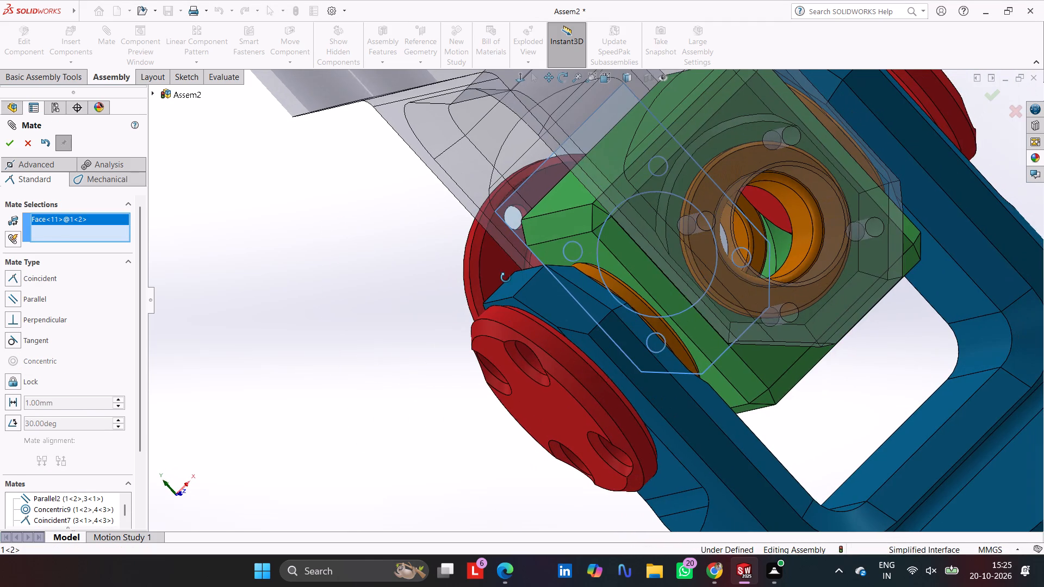
pyautogui.click(495, 267)
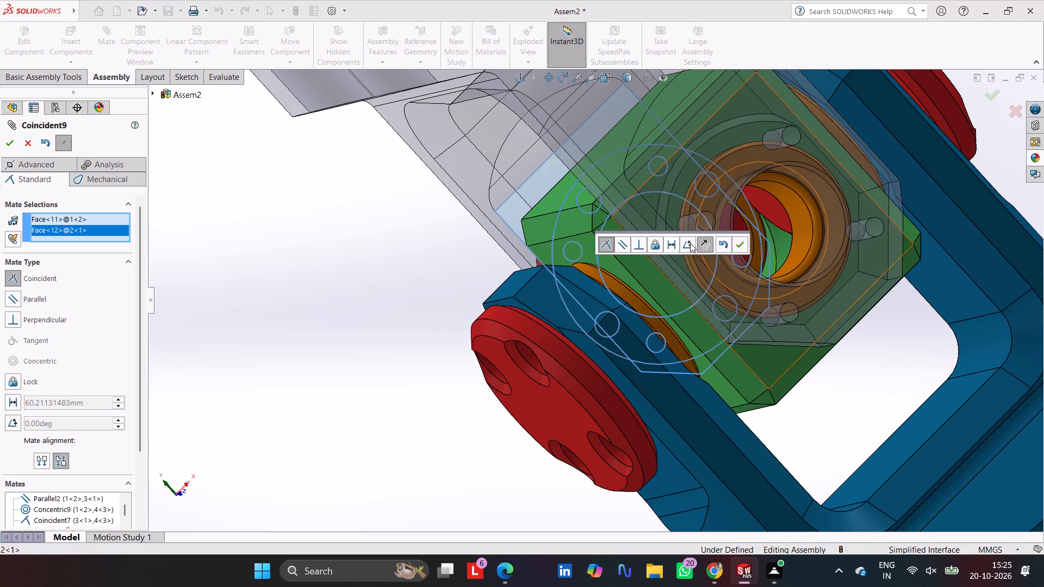
pyautogui.click(740, 246)
# Add a concentric mate between the large hole in the second yoke's opposite arm and the last flanged pin's shaft.
pyautogui.scroll(4, 680, 346)
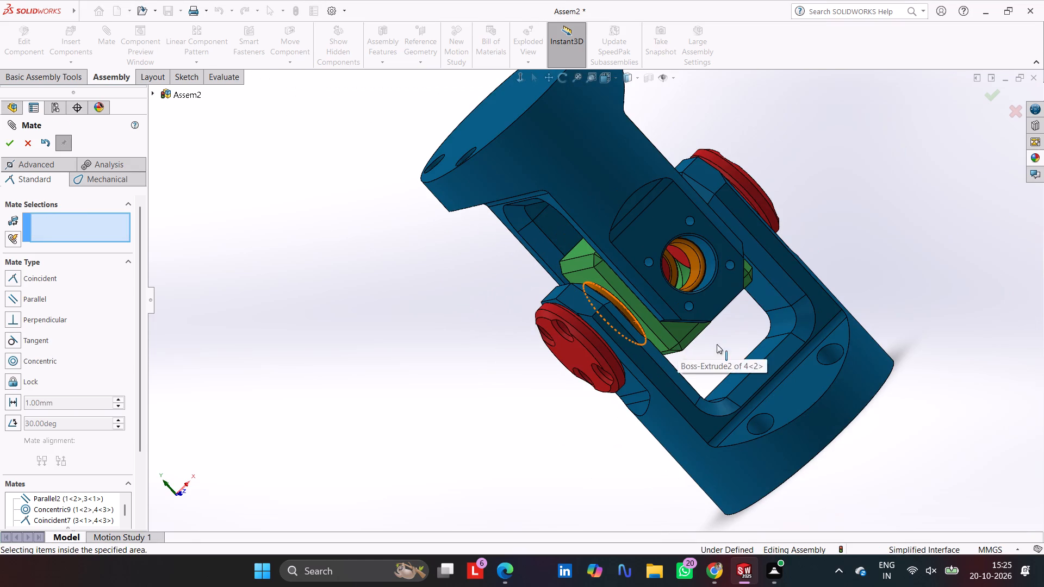
pyautogui.scroll(-5, 712, 259)
pyautogui.click(659, 257)
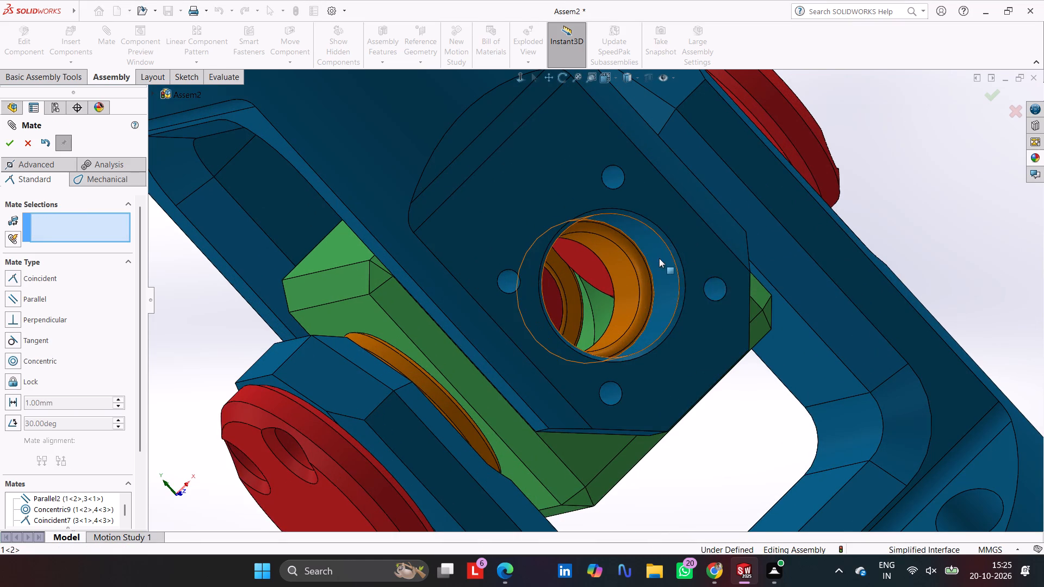
pyautogui.scroll(8, 771, 373)
pyautogui.moveTo(470, 472); pyautogui.dragTo(494, 464, button='middle')
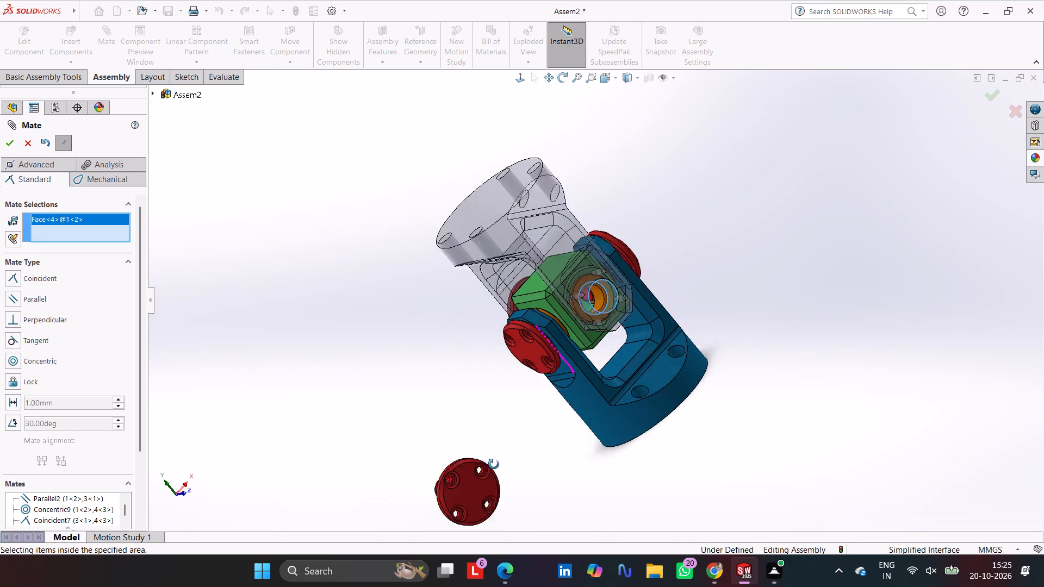
pyautogui.moveTo(494, 464); pyautogui.dragTo(556, 409, button='middle')
pyautogui.click(762, 372)
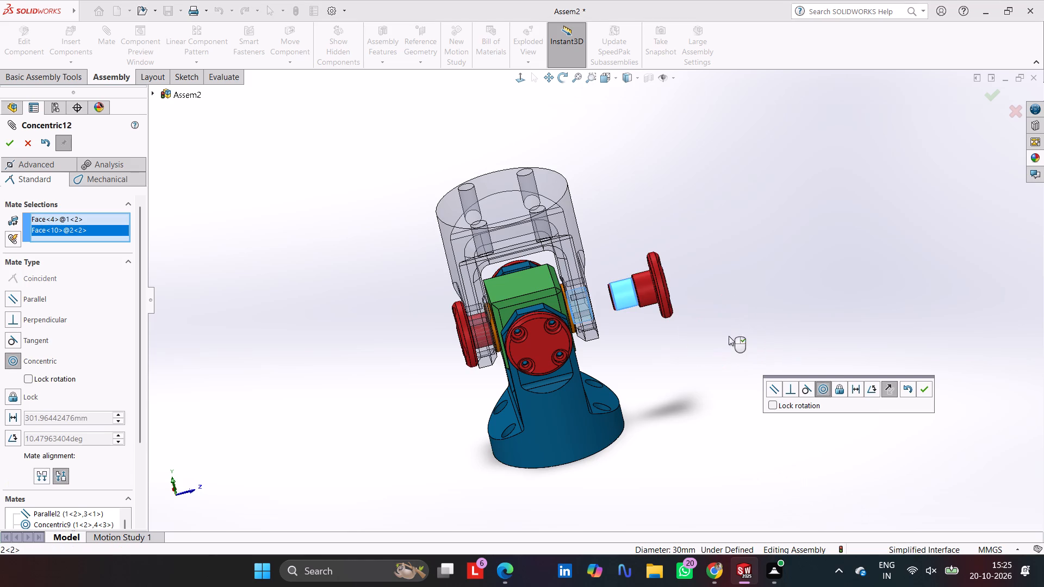
pyautogui.click(922, 391)
# Add a coincident mate between the inner face of the last pin's flange and the outer face of the second yoke's opposite arm.
pyautogui.scroll(-3, 604, 368)
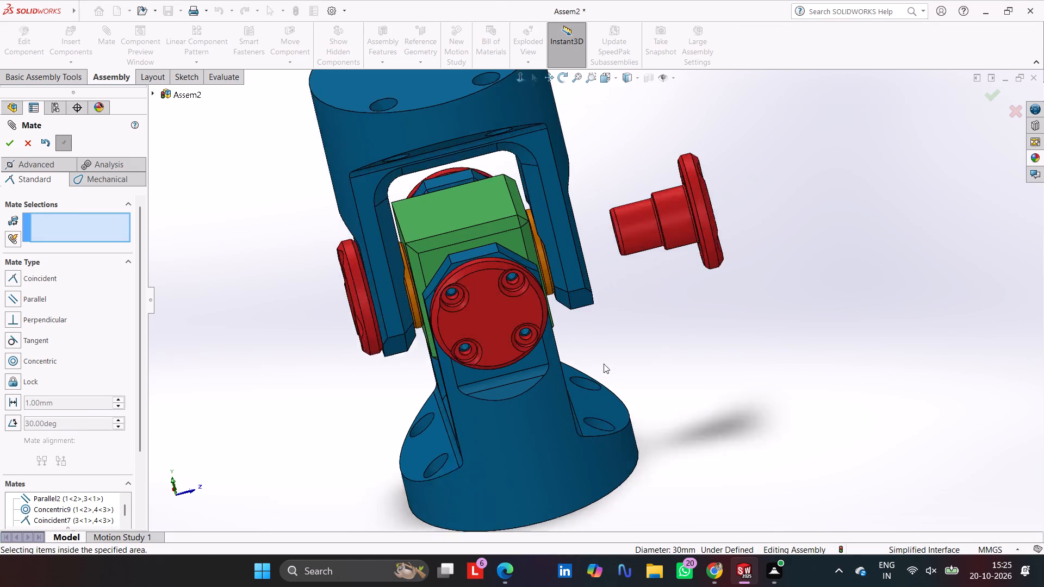
pyautogui.scroll(-4, 604, 364)
pyautogui.moveTo(736, 201); pyautogui.dragTo(768, 165, button='middle')
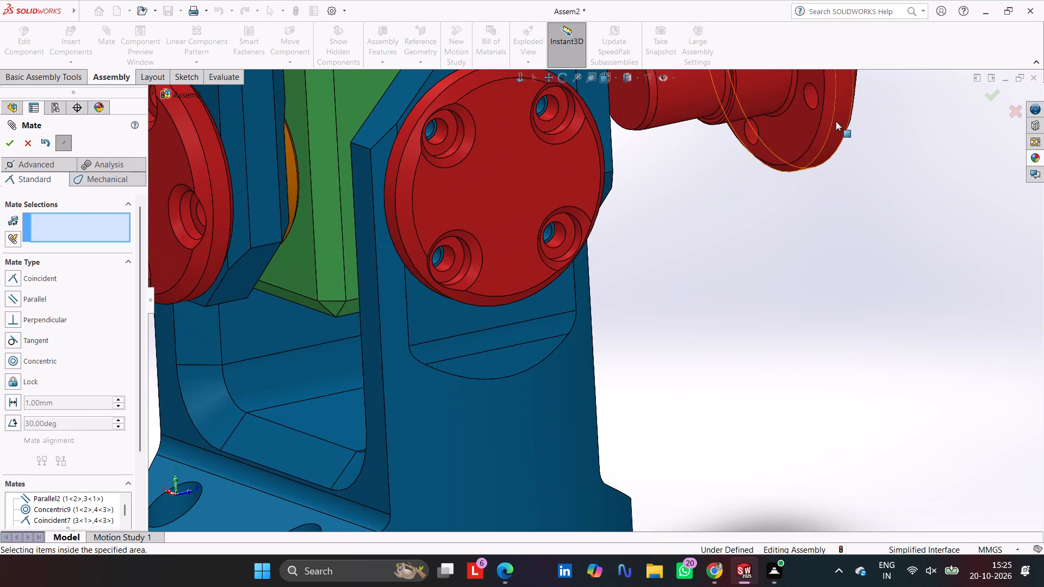
pyautogui.click(787, 146)
pyautogui.moveTo(770, 202); pyautogui.dragTo(699, 264, button='middle')
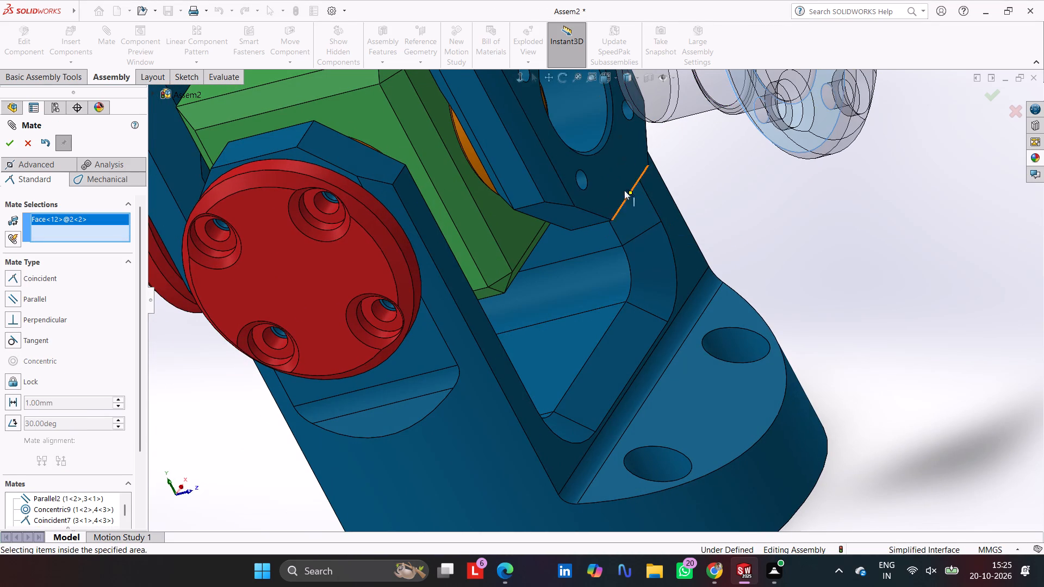
pyautogui.click(613, 184)
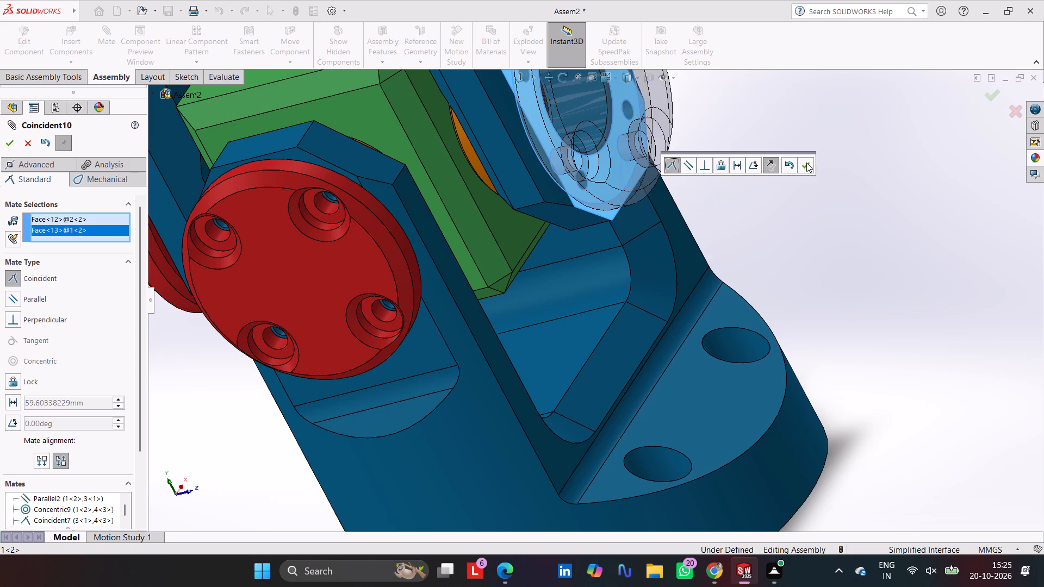
pyautogui.click(807, 163)
# Rotate the last flanged pin to bring its bolt holes near the arm's, and add a concentric mate between a flange hole and the second yoke's small hole.
pyautogui.scroll(3, 694, 214)
pyautogui.scroll(-3, 669, 196)
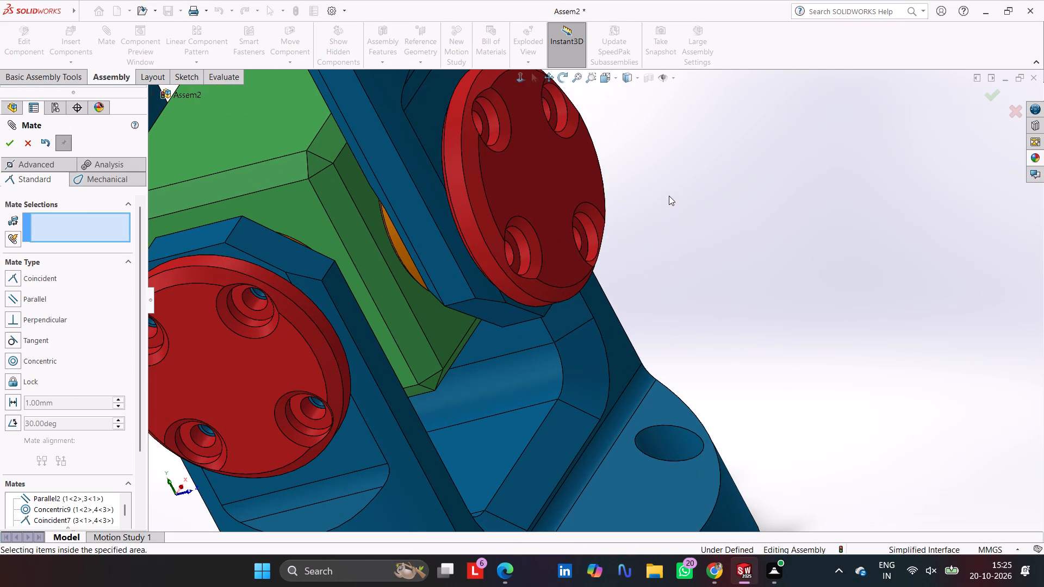
pyautogui.scroll(-2, 566, 257)
pyautogui.moveTo(731, 234); pyautogui.dragTo(694, 257, button='middle')
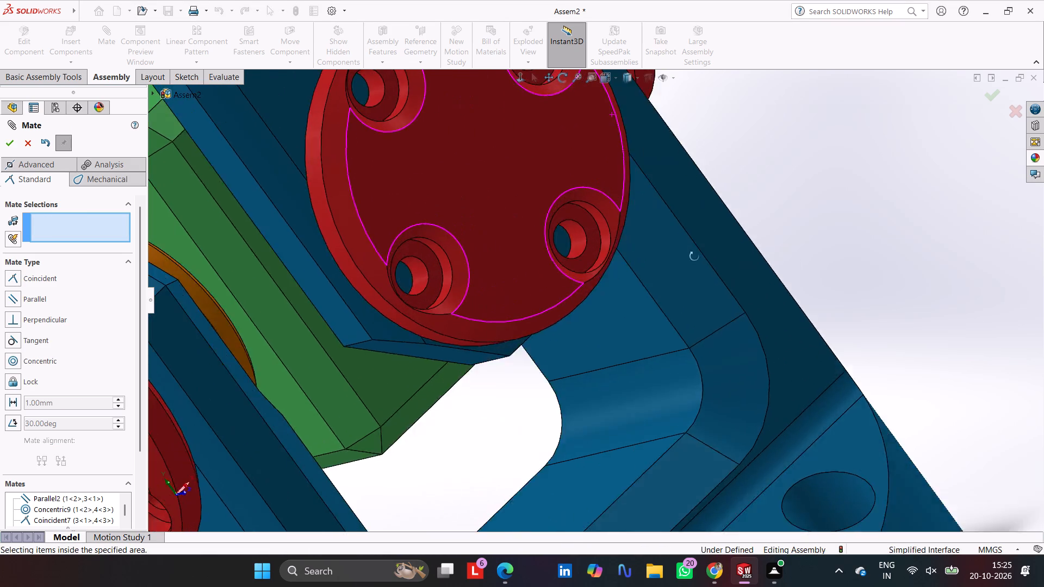
pyautogui.moveTo(694, 257); pyautogui.dragTo(658, 260, button='middle')
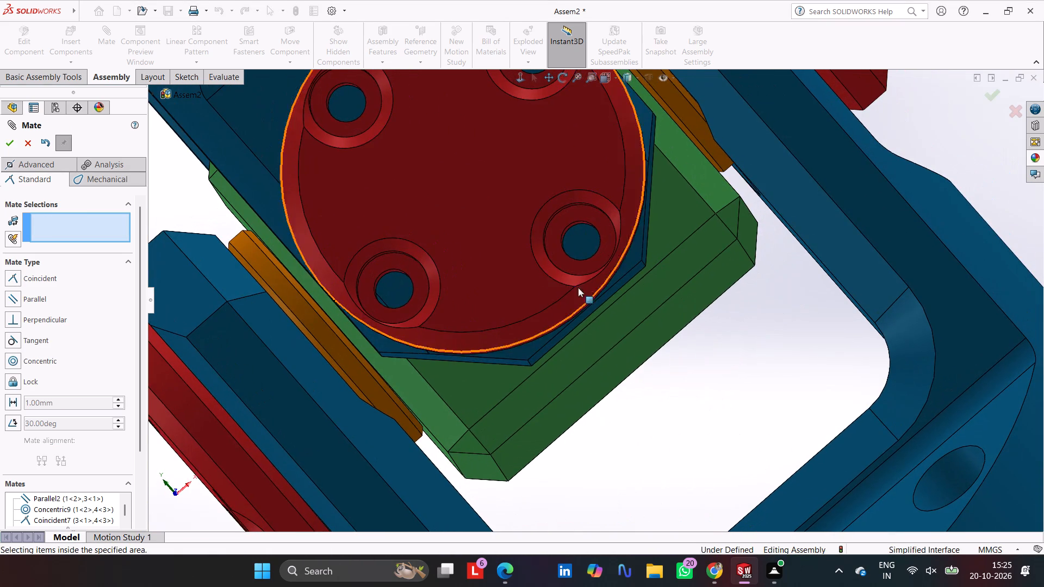
pyautogui.moveTo(510, 292); pyautogui.dragTo(565, 243)
pyautogui.scroll(-7, 590, 170)
pyautogui.click(626, 262)
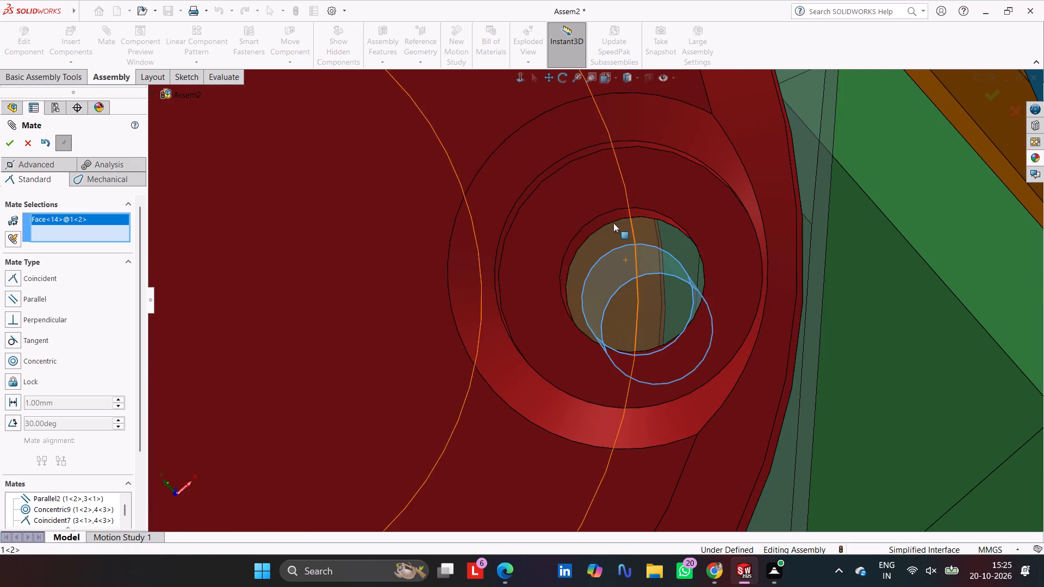
pyautogui.click(605, 221)
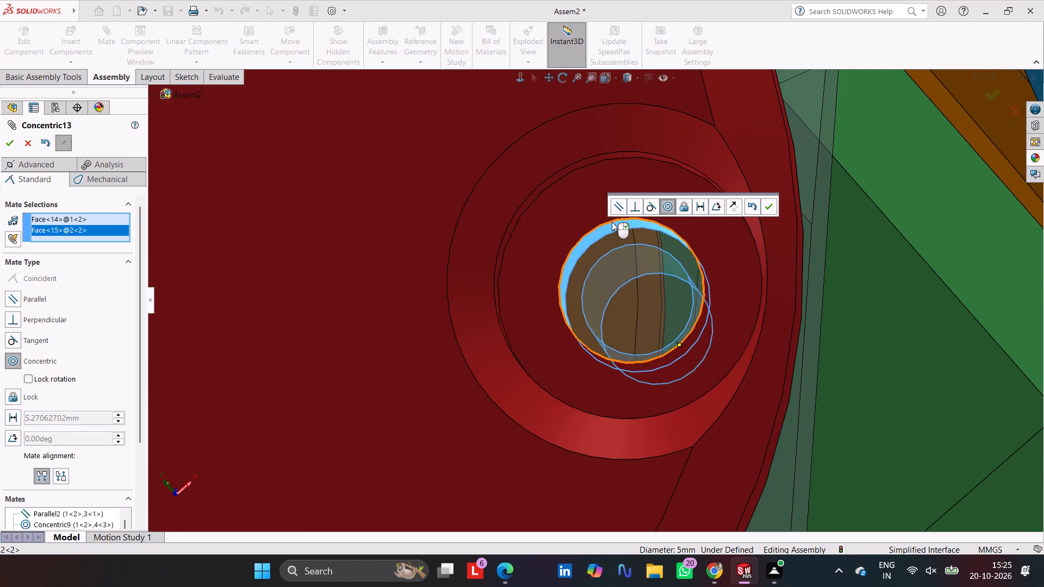
pyautogui.click(766, 202)
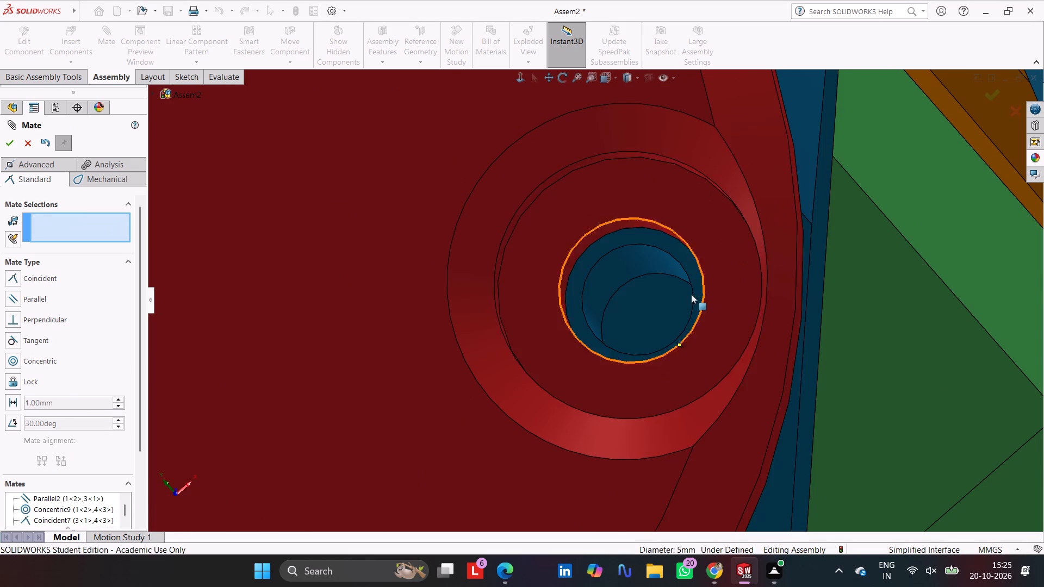
# Rotate the flanged pin on the second yoke's other arm and add a concentric mate between its flange bolt hole and the arm's small hole.
pyautogui.scroll(9, 668, 296)
pyautogui.scroll(3, 526, 320)
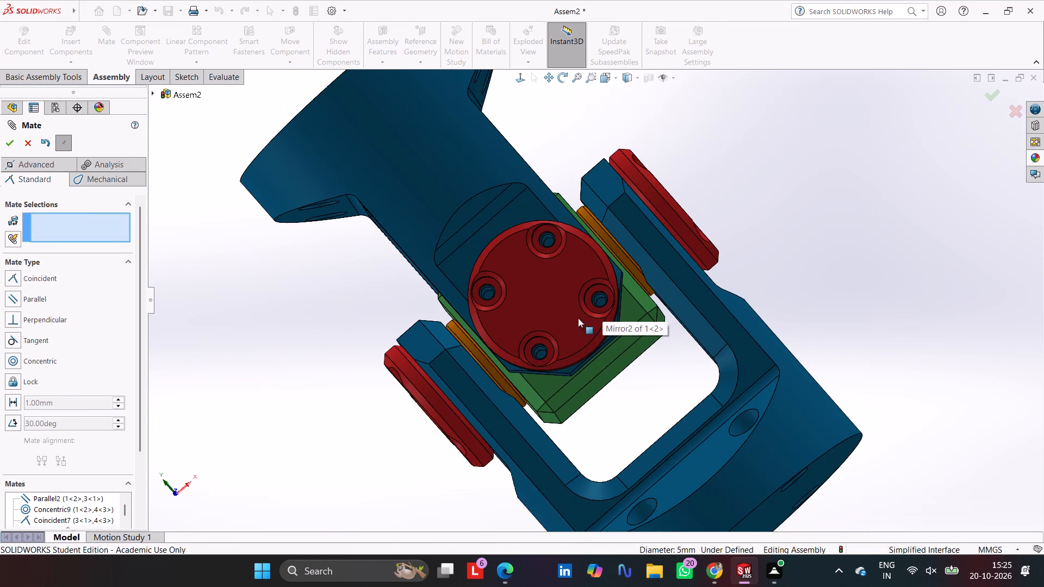
pyautogui.moveTo(544, 325); pyautogui.dragTo(738, 184, button='middle')
pyautogui.scroll(-6, 450, 296)
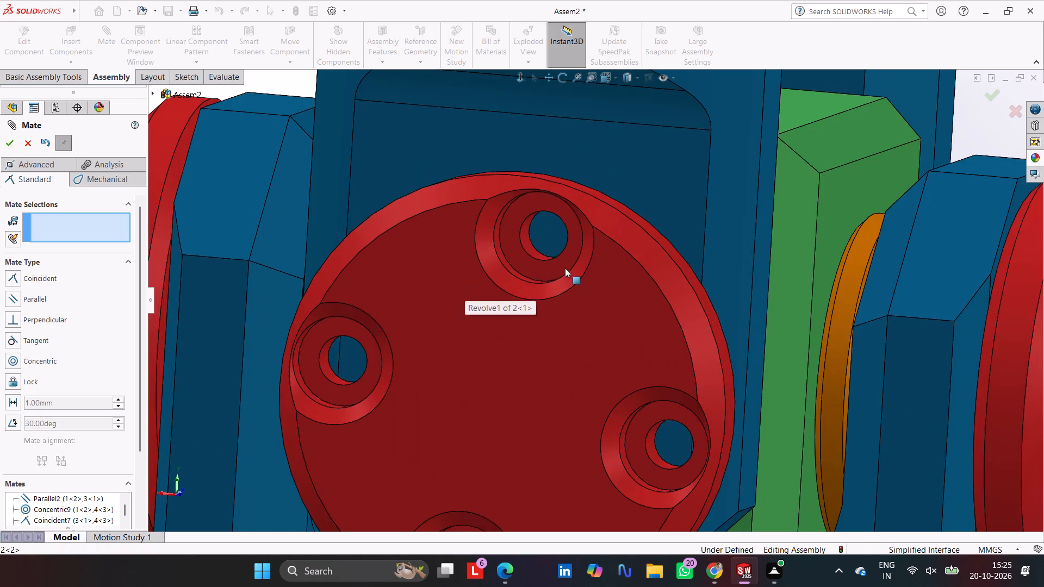
pyautogui.moveTo(606, 274); pyautogui.dragTo(639, 373)
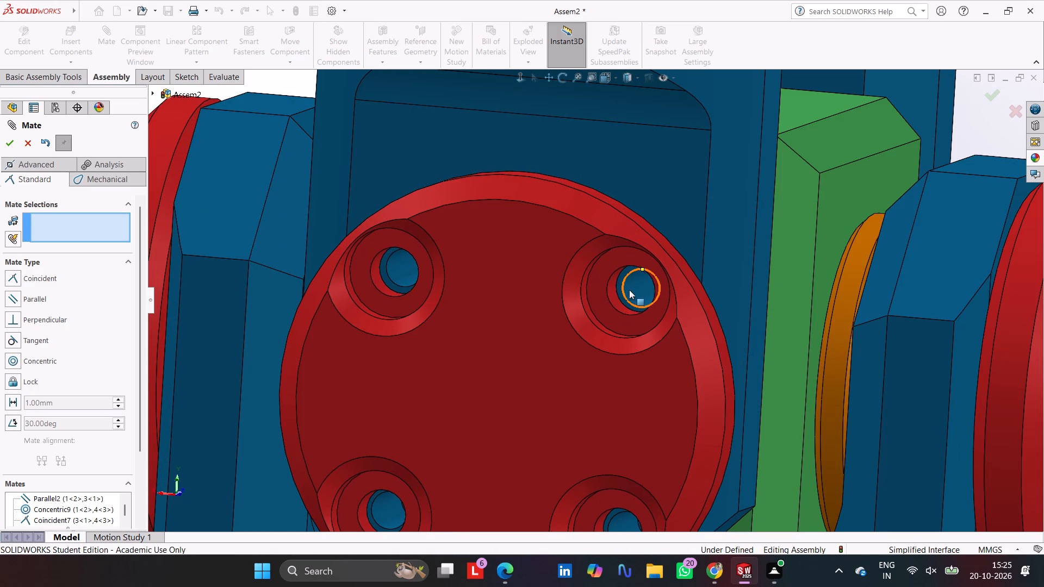
pyautogui.click(629, 289)
pyautogui.click(611, 284)
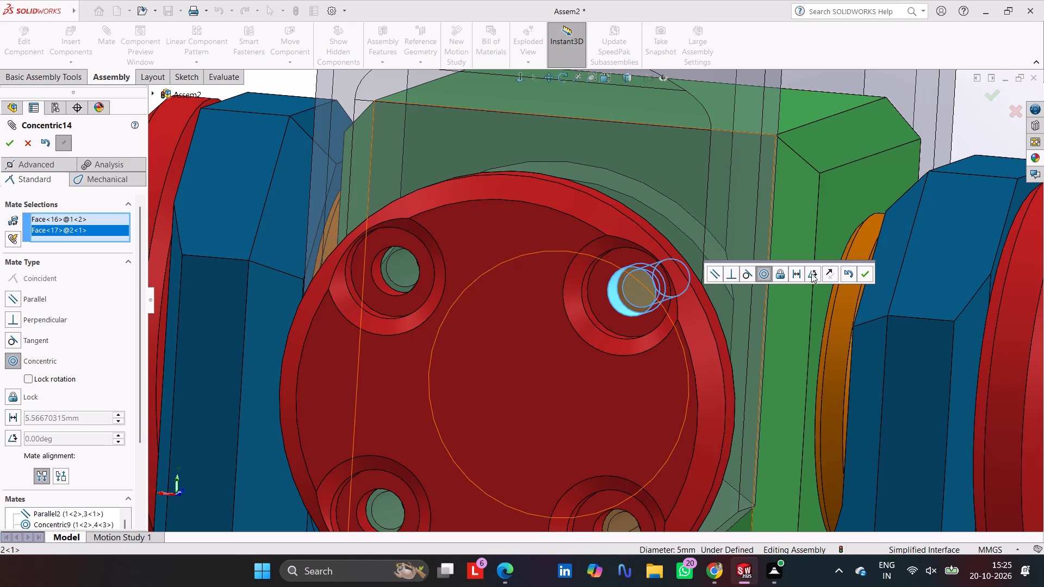
pyautogui.click(873, 277)
pyautogui.click(866, 276)
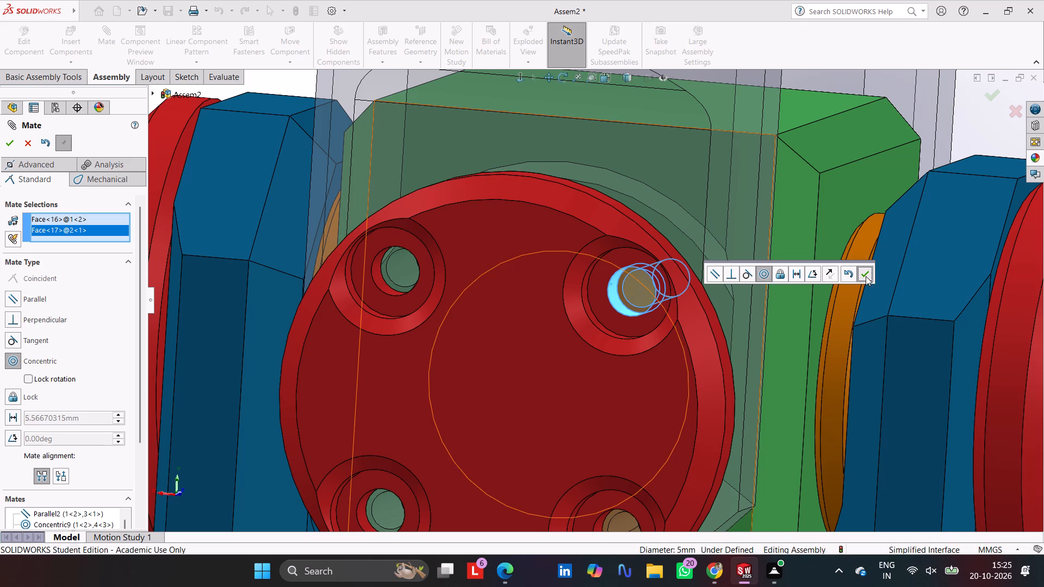
pyautogui.scroll(5, 725, 315)
pyautogui.press('Escape')
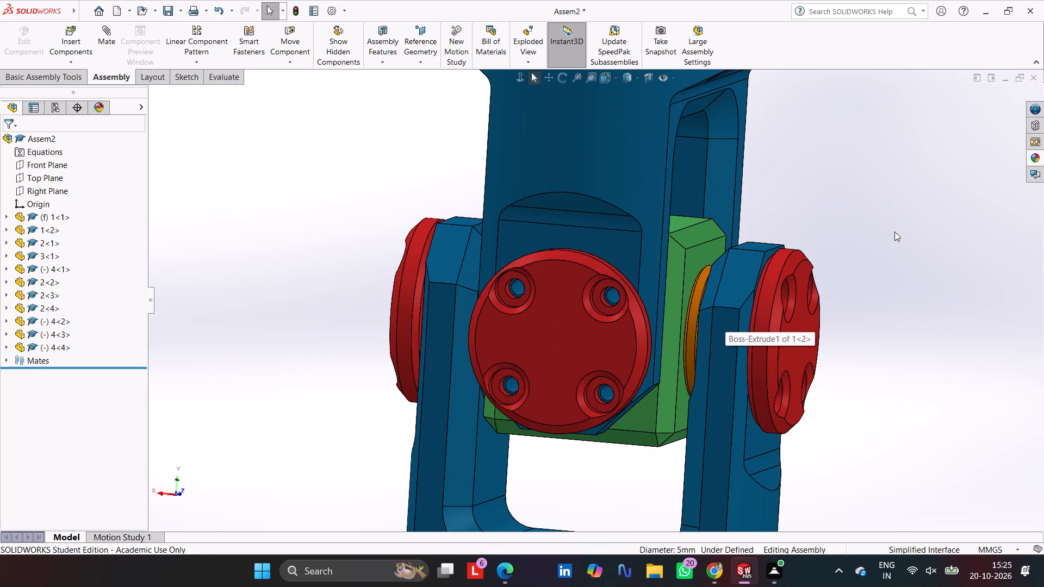
# Examine the assembled universal joint from the standard views and up close around the flanged pins, block and bushings.
pyautogui.moveTo(896, 228); pyautogui.dragTo(843, 338, button='middle')
pyautogui.hotkey('ctrl', '7')
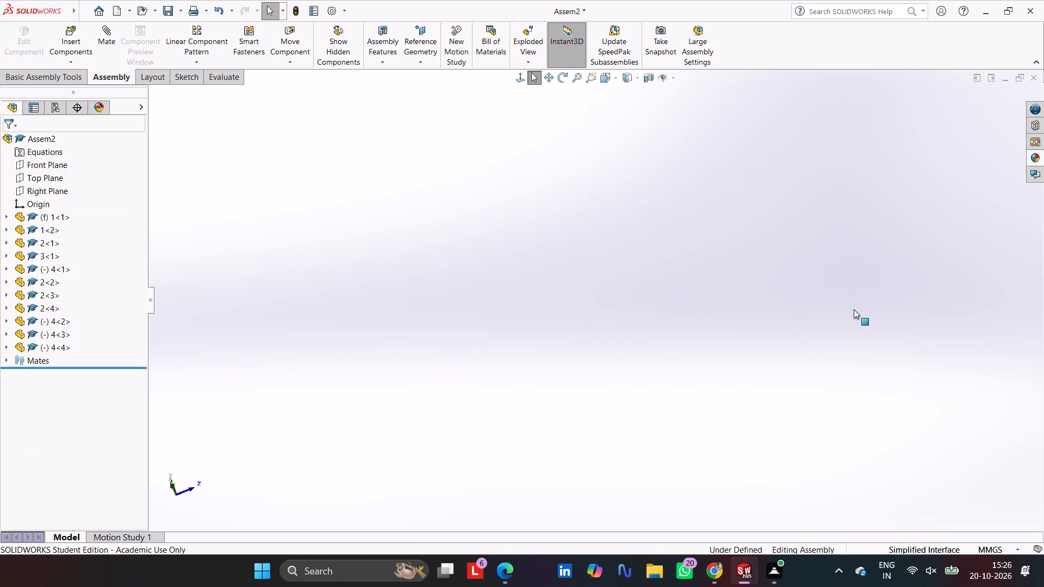
pyautogui.click(844, 241)
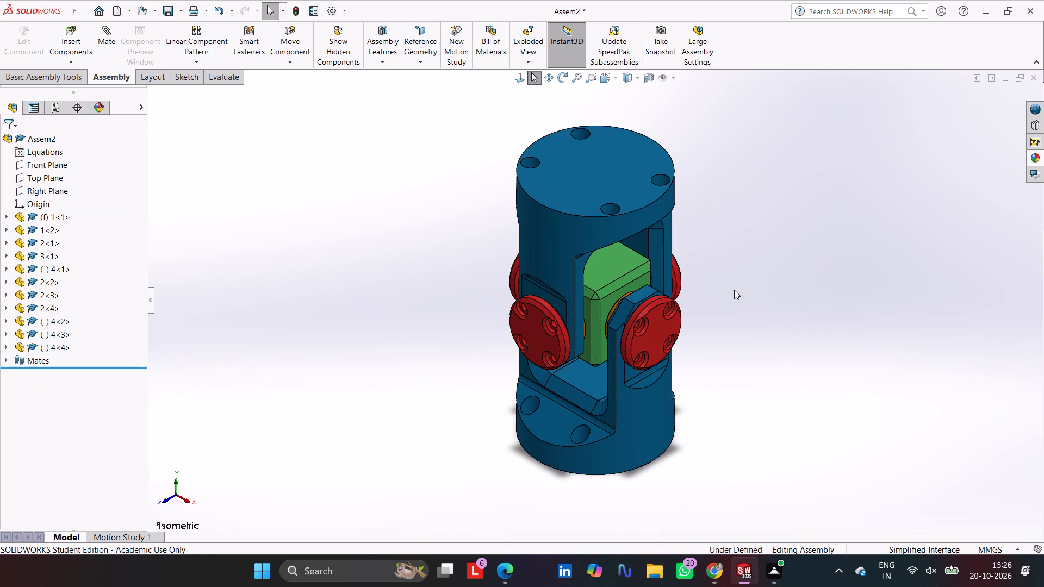
pyautogui.hotkey('ctrl', '1')
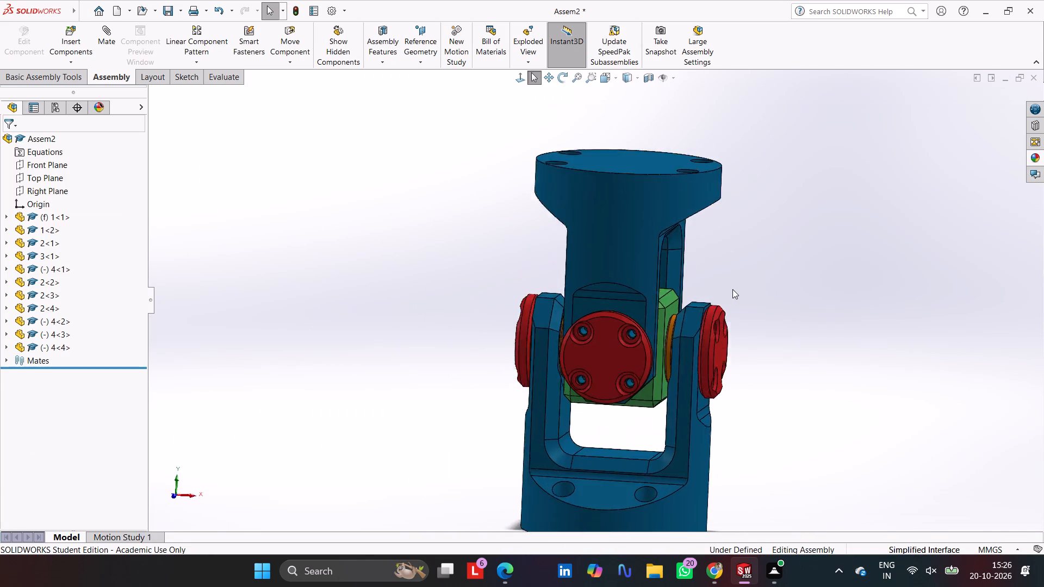
pyautogui.hotkey('ctrl', '2')
pyautogui.hotkey('ctrl', '3')
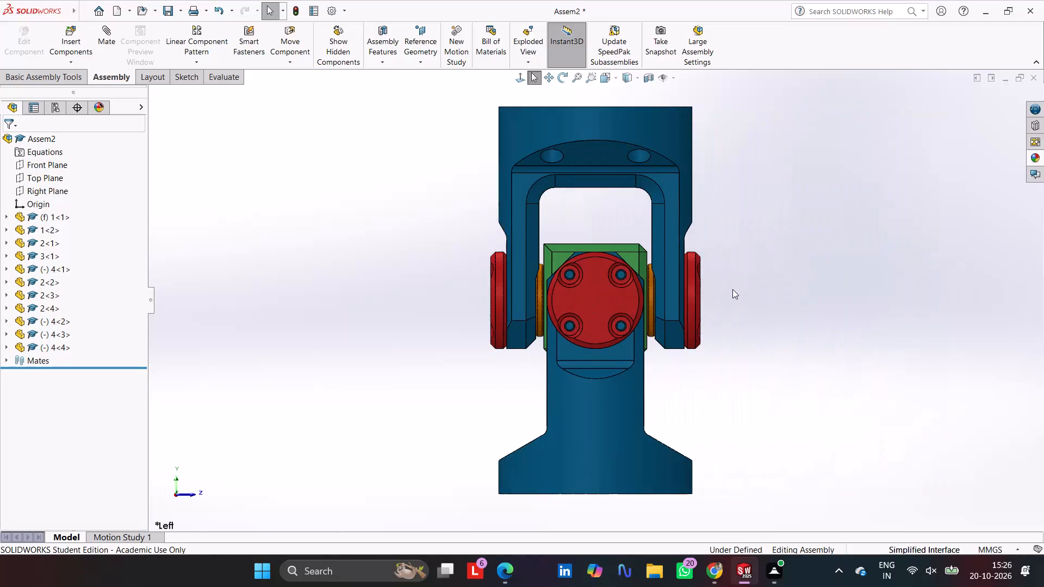
pyautogui.hotkey('ctrl', '4')
pyautogui.hotkey('ctrl', '5')
pyautogui.hotkey('ctrl', '6')
pyautogui.hotkey('ctrl', '6')
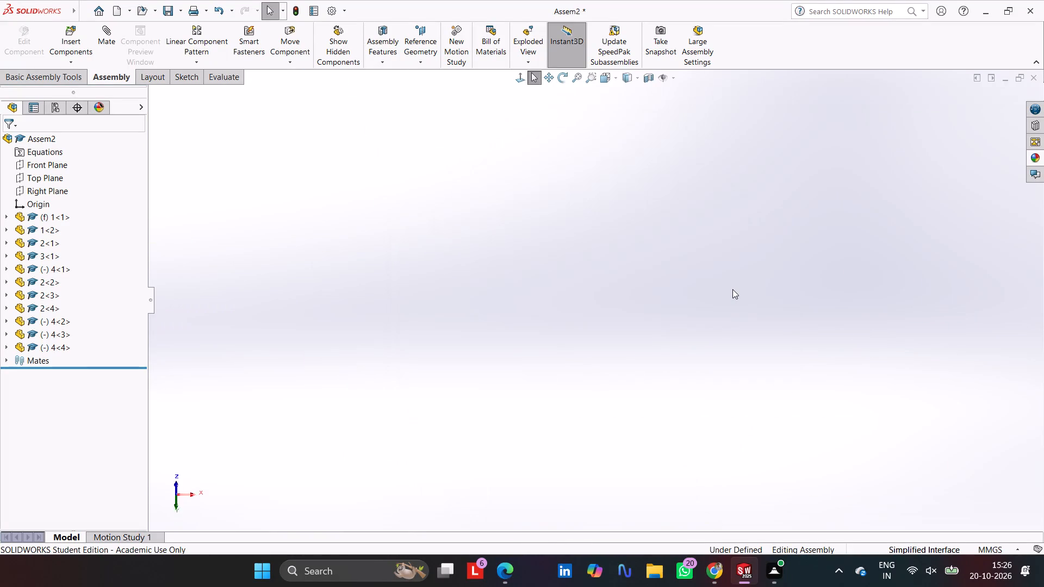
pyautogui.hotkey('ctrl', '7')
pyautogui.hotkey('ctrl', '8')
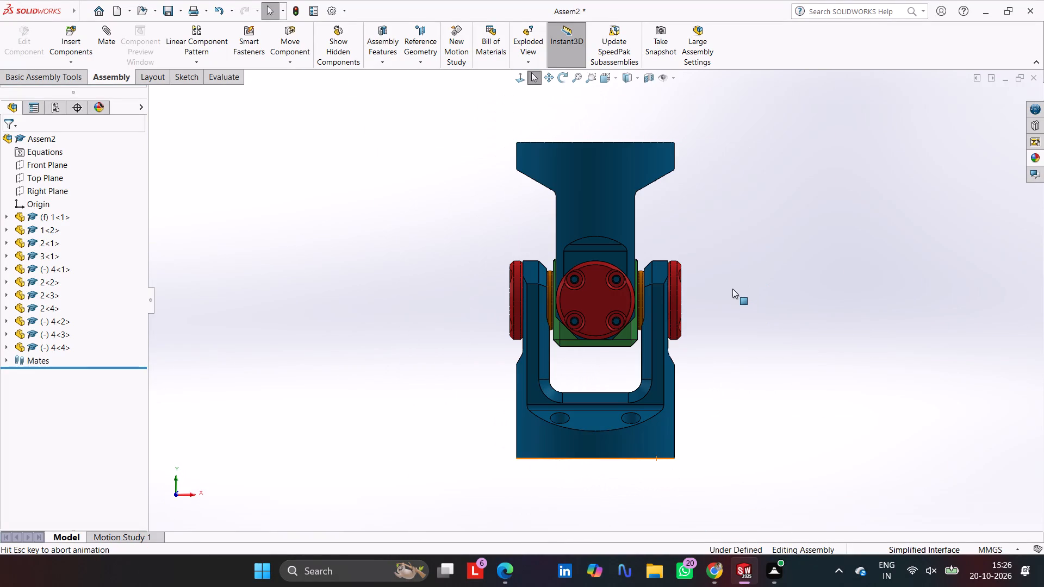
pyautogui.hotkey('ctrl', '7')
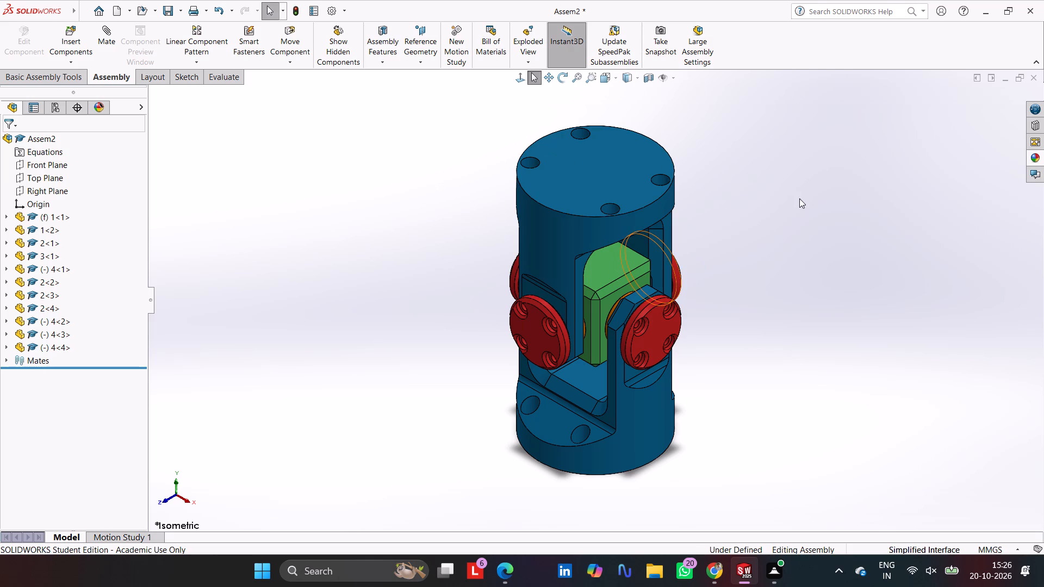
pyautogui.moveTo(759, 277); pyautogui.dragTo(587, 286, button='middle')
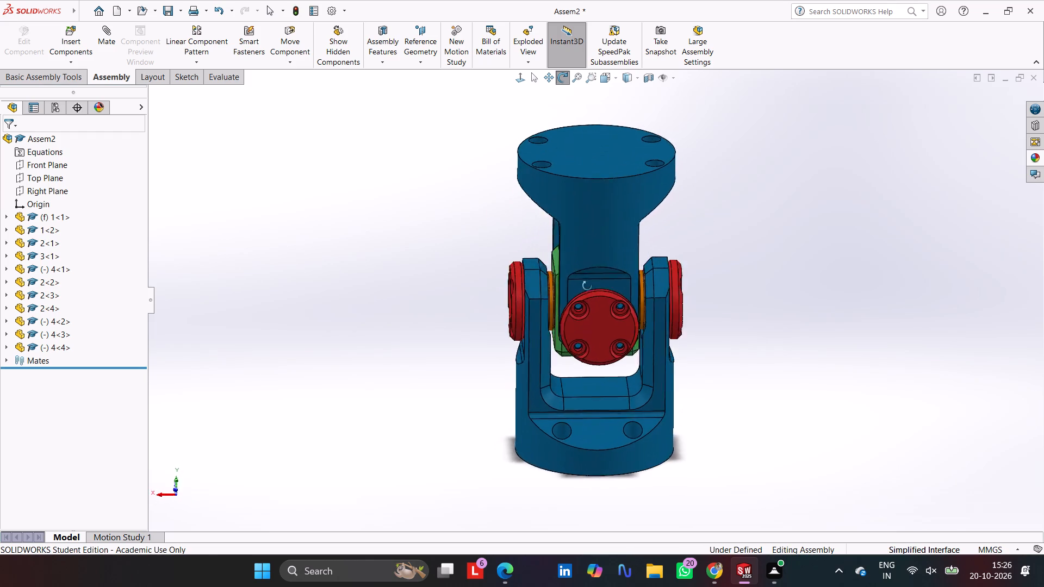
pyautogui.moveTo(587, 286); pyautogui.dragTo(571, 298, button='middle')
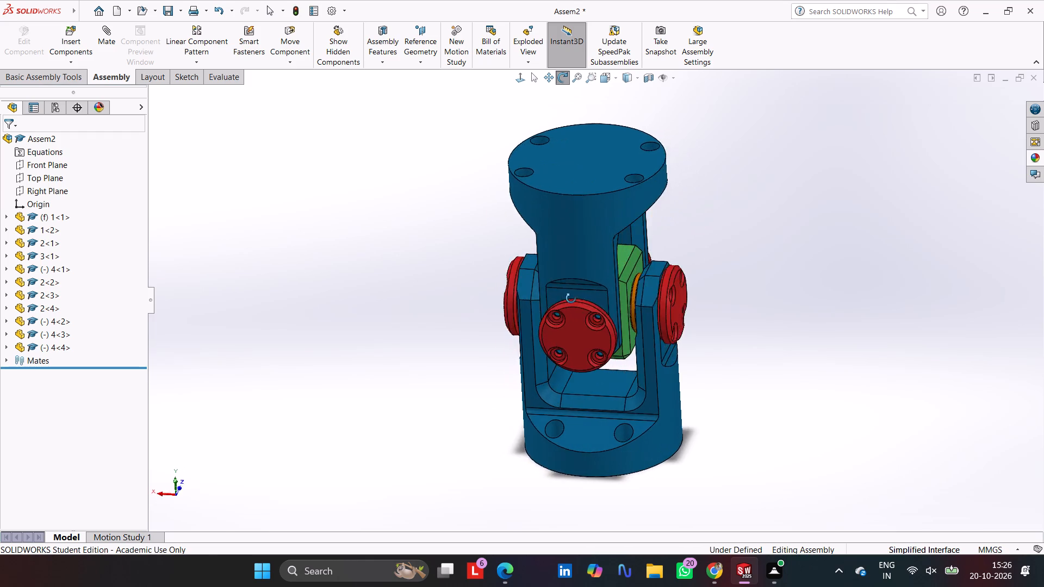
pyautogui.moveTo(571, 298); pyautogui.dragTo(693, 326, button='middle')
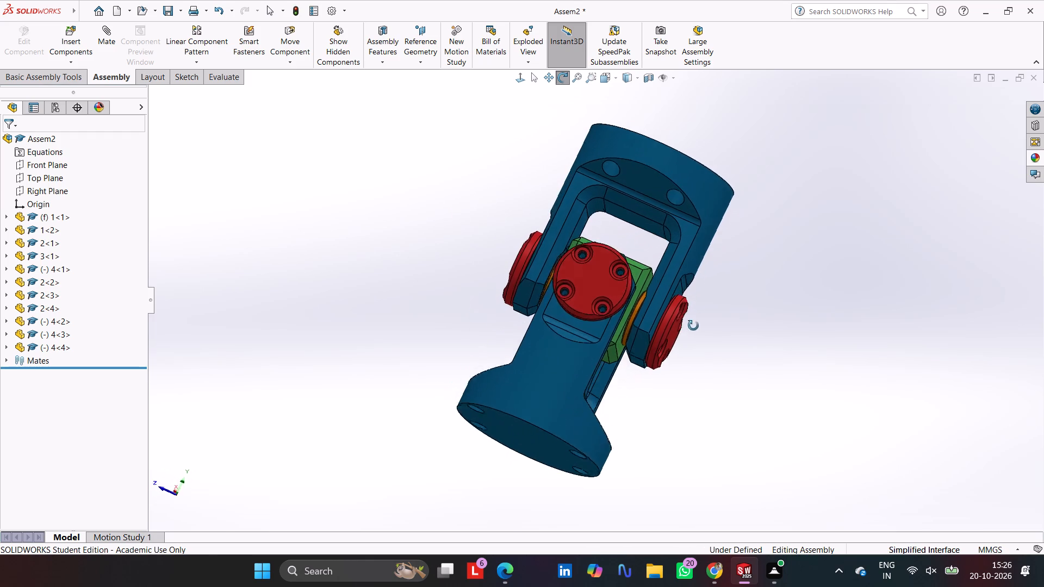
pyautogui.moveTo(693, 326); pyautogui.dragTo(694, 352, button='middle')
pyautogui.scroll(-6, 608, 280)
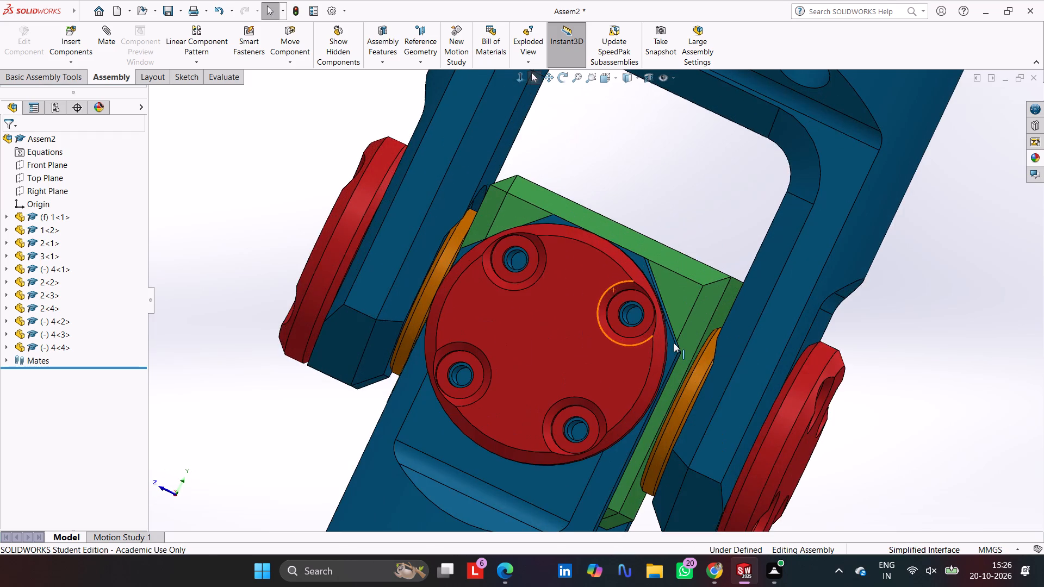
pyautogui.scroll(-5, 672, 341)
pyautogui.moveTo(669, 295); pyautogui.dragTo(679, 293, button='middle')
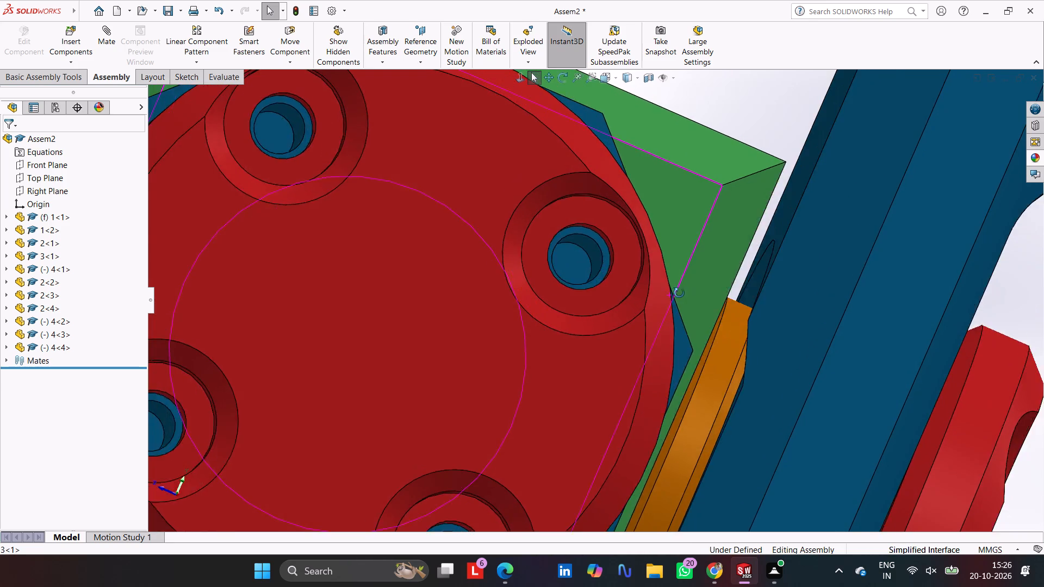
pyautogui.moveTo(679, 293); pyautogui.dragTo(636, 272, button='middle')
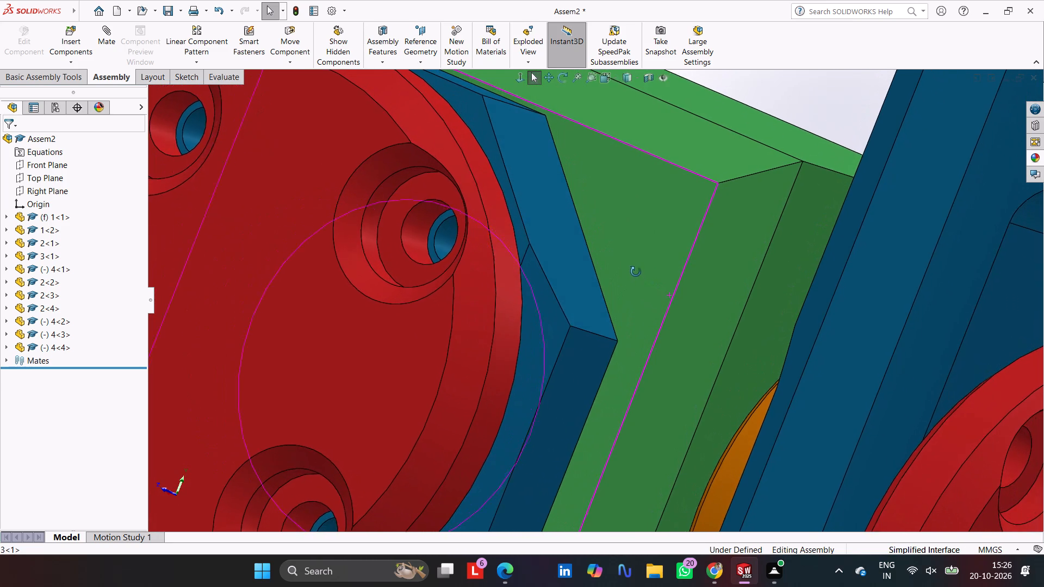
pyautogui.moveTo(636, 272); pyautogui.dragTo(633, 270, button='middle')
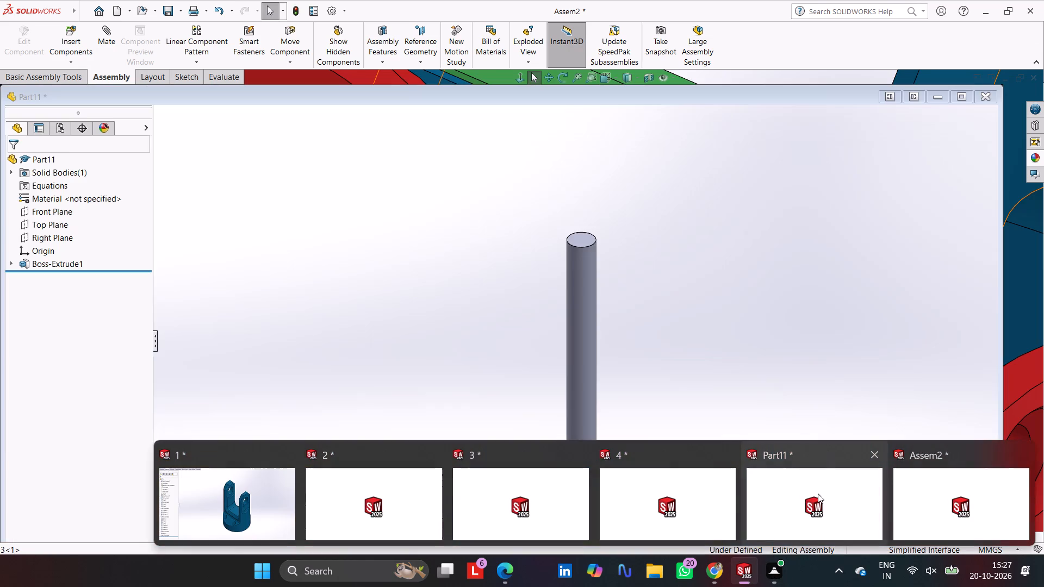
# Switch to Part11 and review the circular sketch behind its cylindrical rod, leaving the sketch as it is.
pyautogui.click(819, 494)
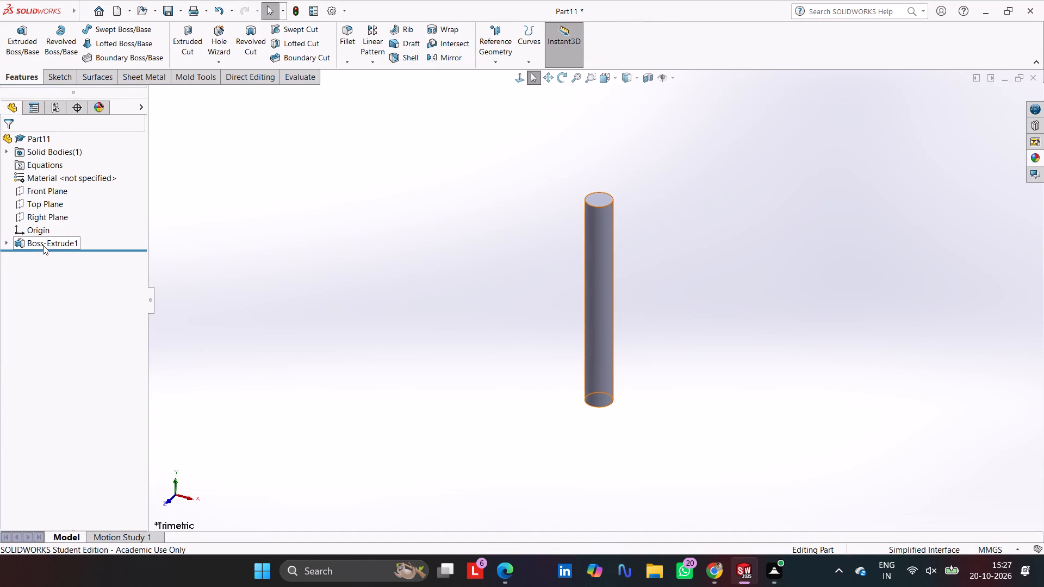
pyautogui.doubleClick(43, 245)
pyautogui.click(51, 254)
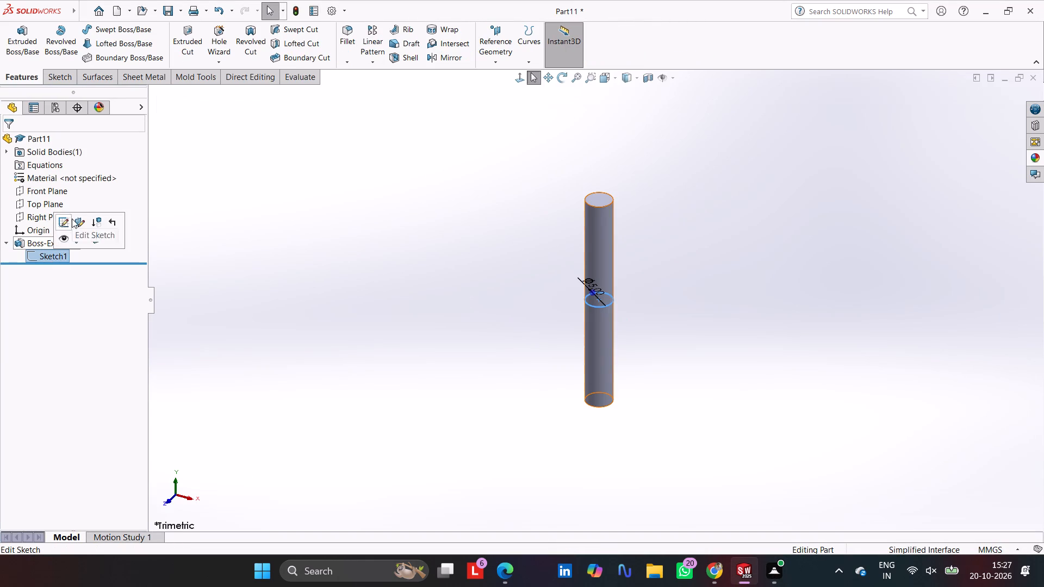
pyautogui.click(64, 219)
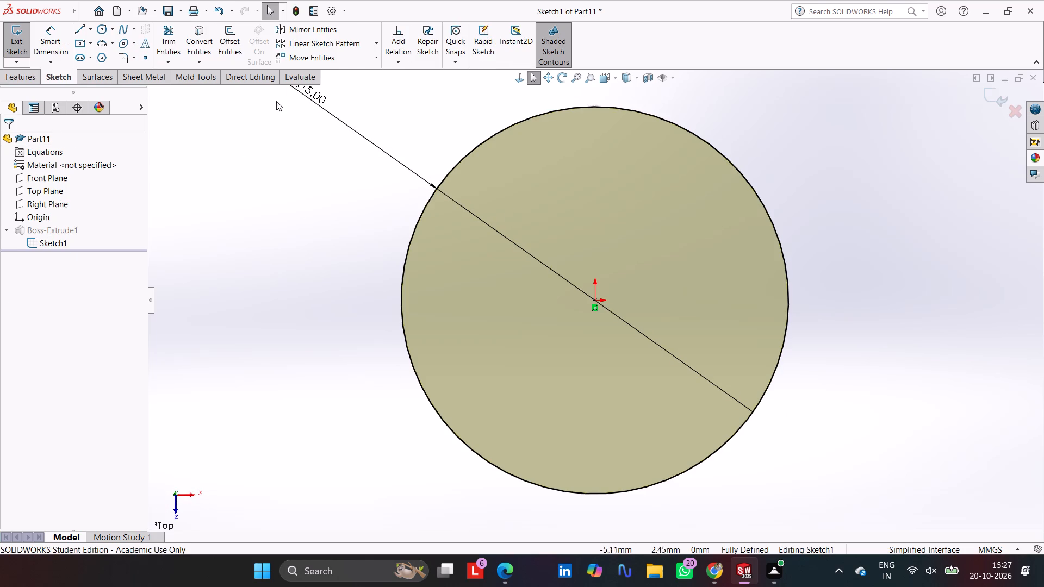
pyautogui.press('Escape')
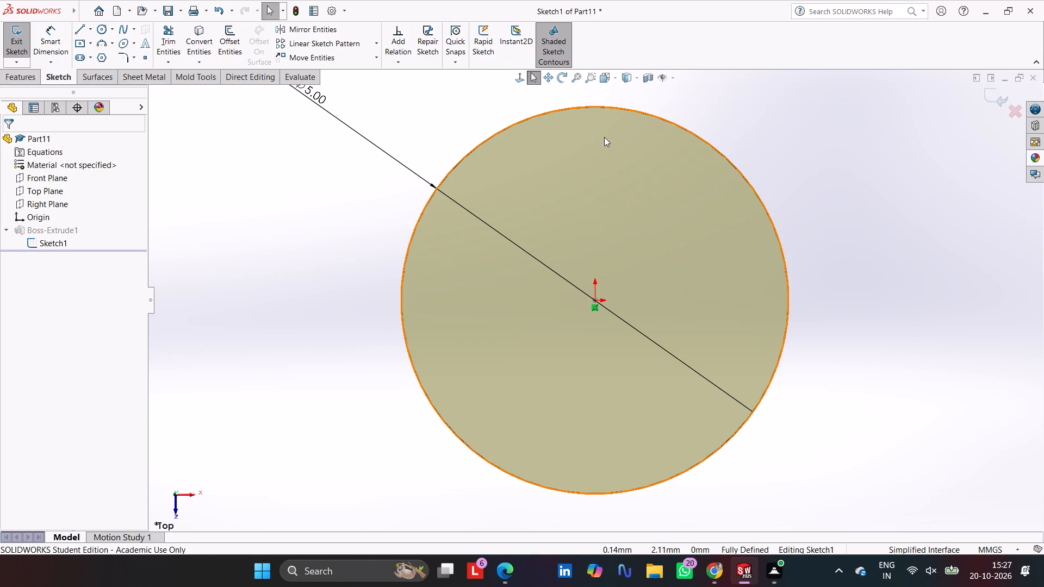
pyautogui.press('Escape')
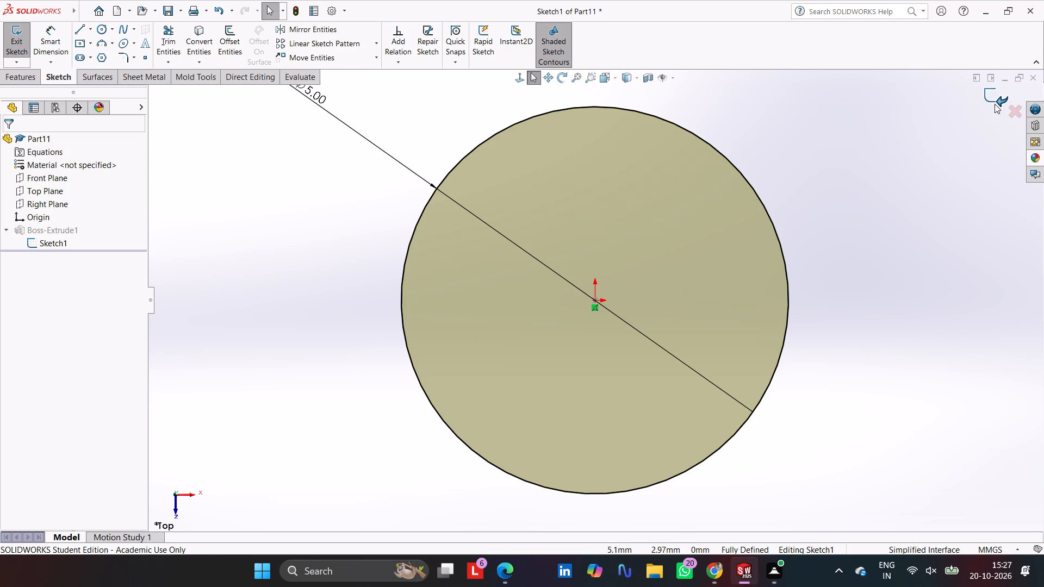
pyautogui.click(993, 104)
# Set the mid-plane extrusion depth of the Part11 cylinder to 21 mm and show the part in isometric view.
pyautogui.moveTo(244, 191); pyautogui.dragTo(273, 125, button='middle')
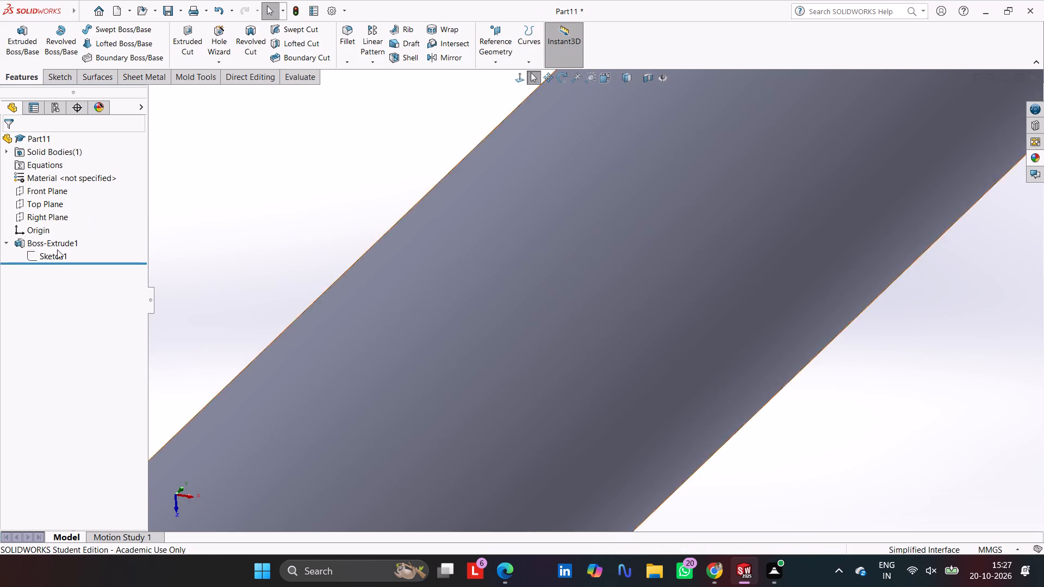
pyautogui.click(57, 245)
pyautogui.click(73, 214)
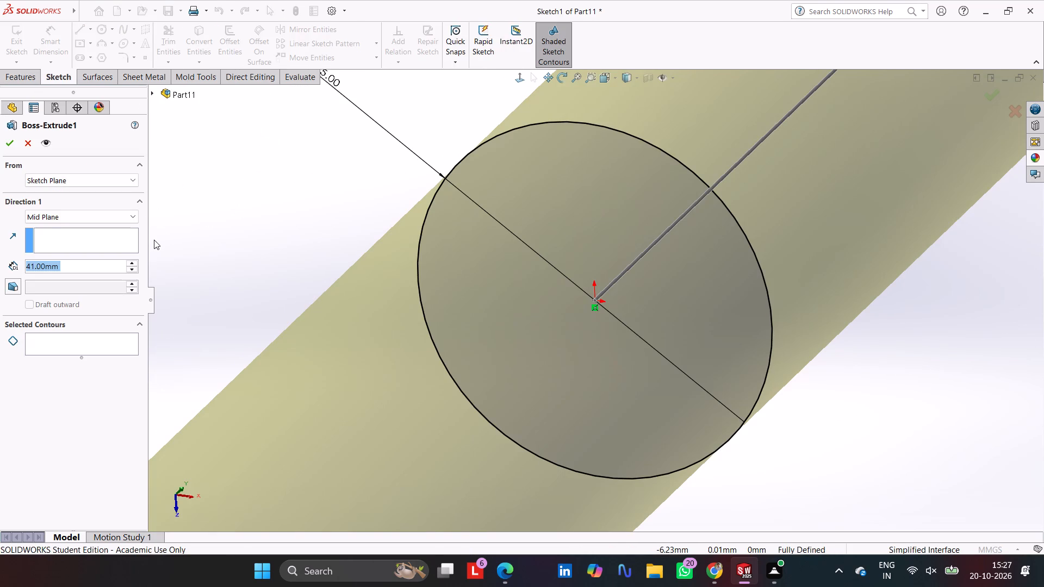
pyautogui.write('21')
pyautogui.press('Return')
pyautogui.press('Return')
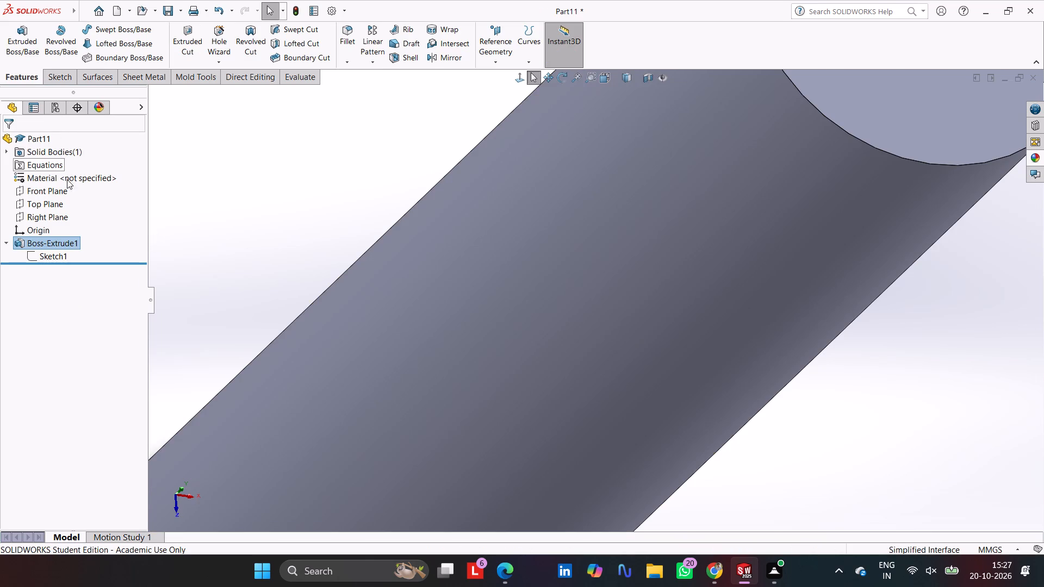
pyautogui.hotkey('ctrl', '7')
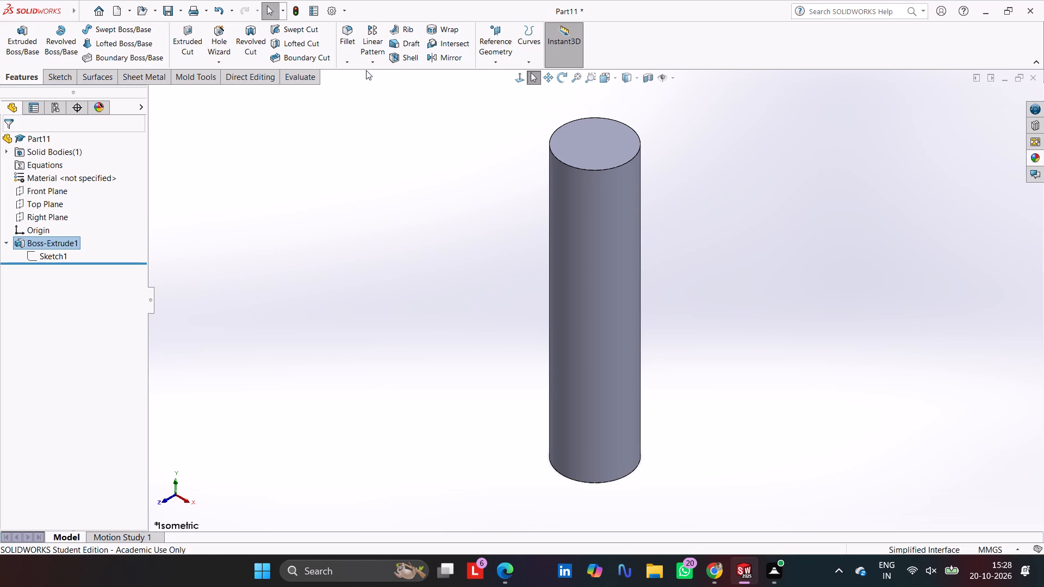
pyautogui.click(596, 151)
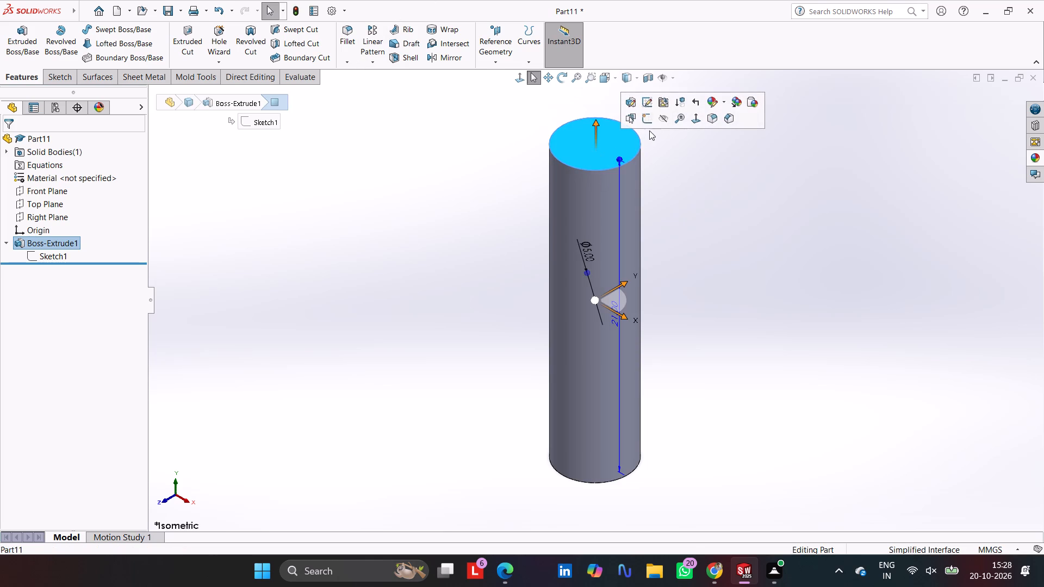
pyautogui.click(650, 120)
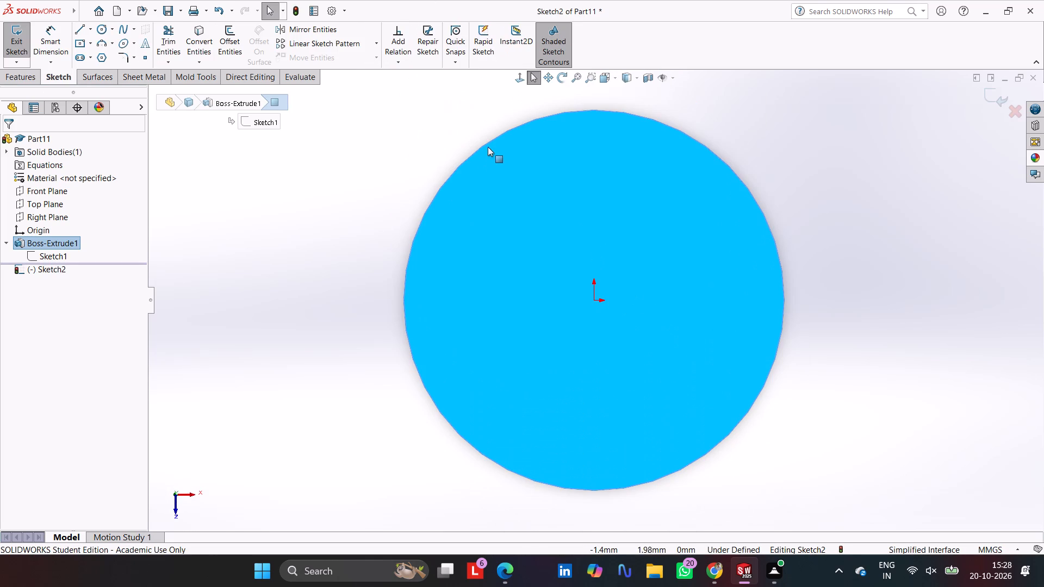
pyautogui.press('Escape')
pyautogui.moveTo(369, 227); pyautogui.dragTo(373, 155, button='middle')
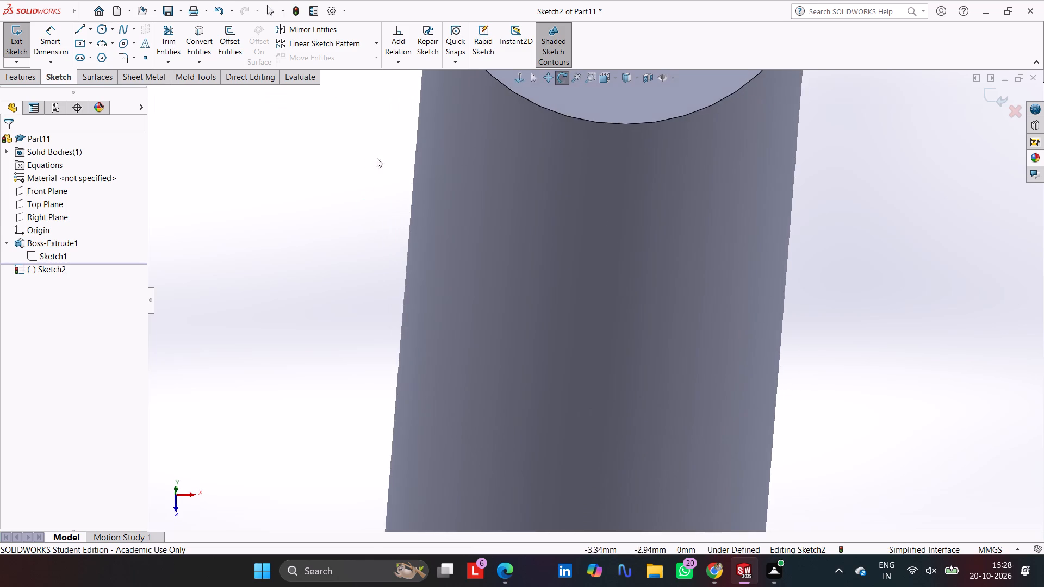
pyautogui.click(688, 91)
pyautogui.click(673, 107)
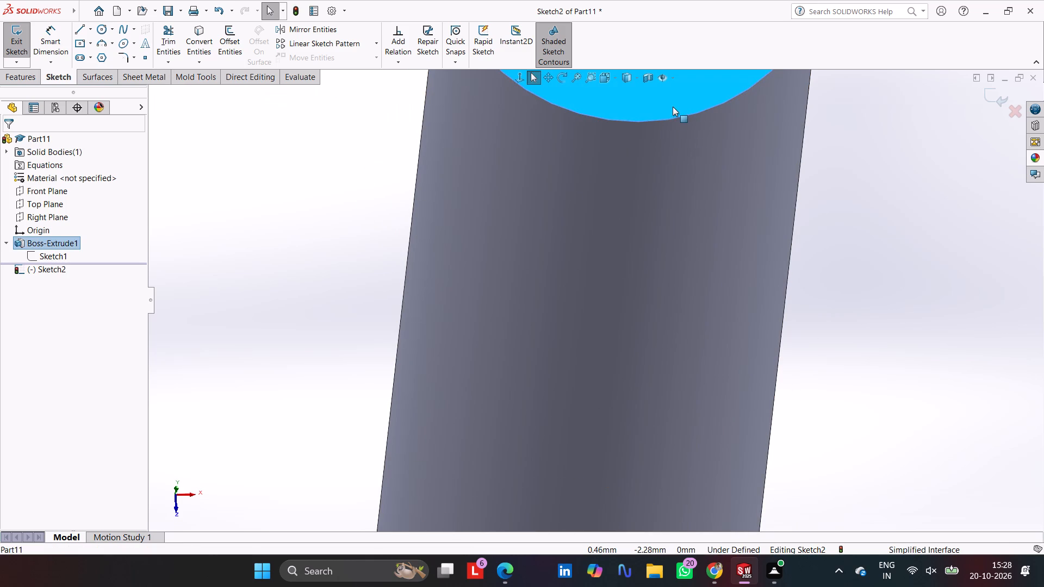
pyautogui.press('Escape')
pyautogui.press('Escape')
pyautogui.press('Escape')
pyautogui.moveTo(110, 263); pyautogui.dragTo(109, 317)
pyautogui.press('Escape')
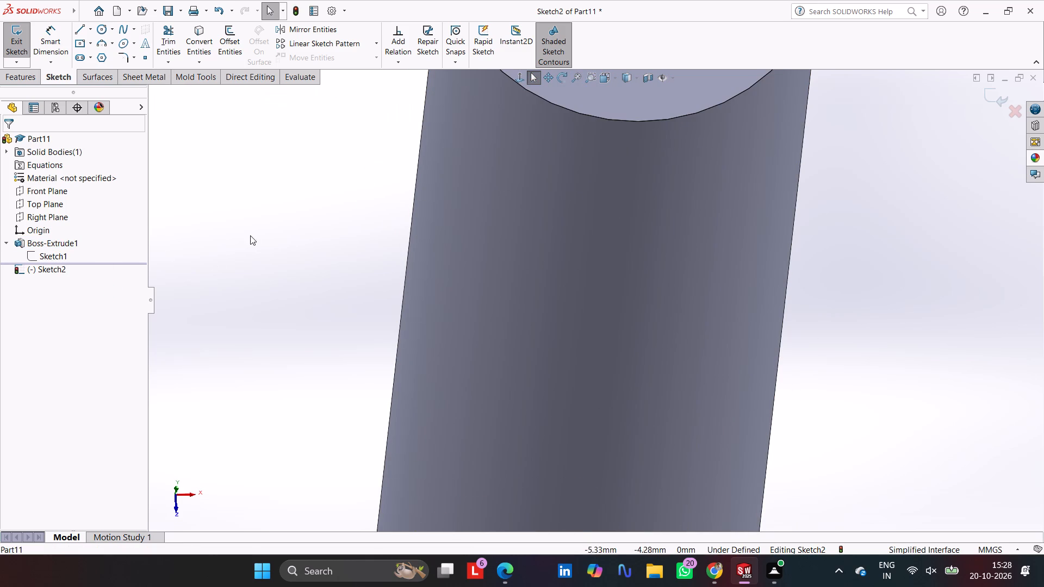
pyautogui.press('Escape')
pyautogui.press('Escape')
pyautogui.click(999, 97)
# Sketch a circle centred on the origin on the rod's end face and set its diameter to 12 mm.
pyautogui.click(639, 95)
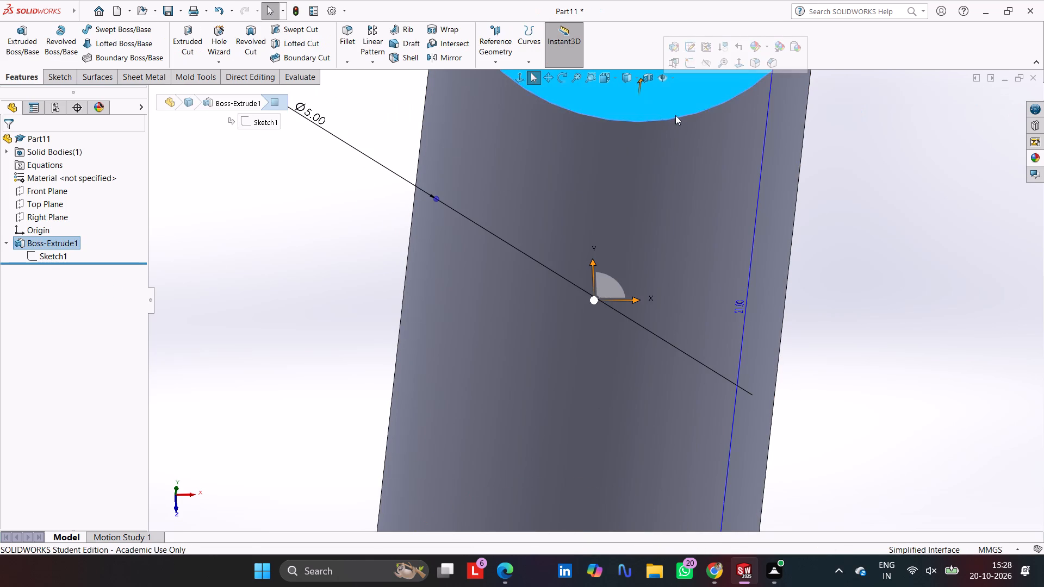
pyautogui.click(691, 66)
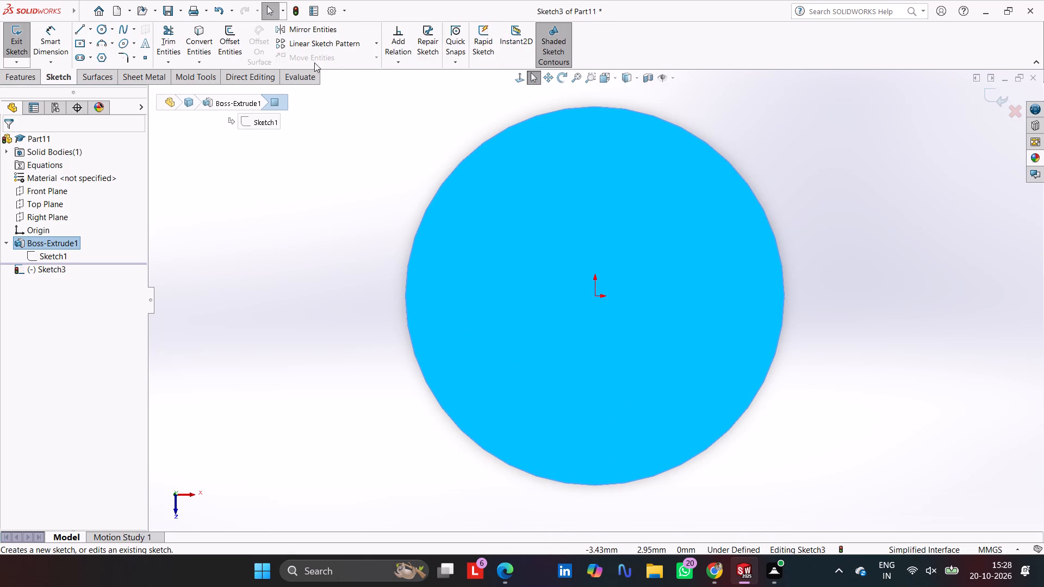
pyautogui.click(103, 30)
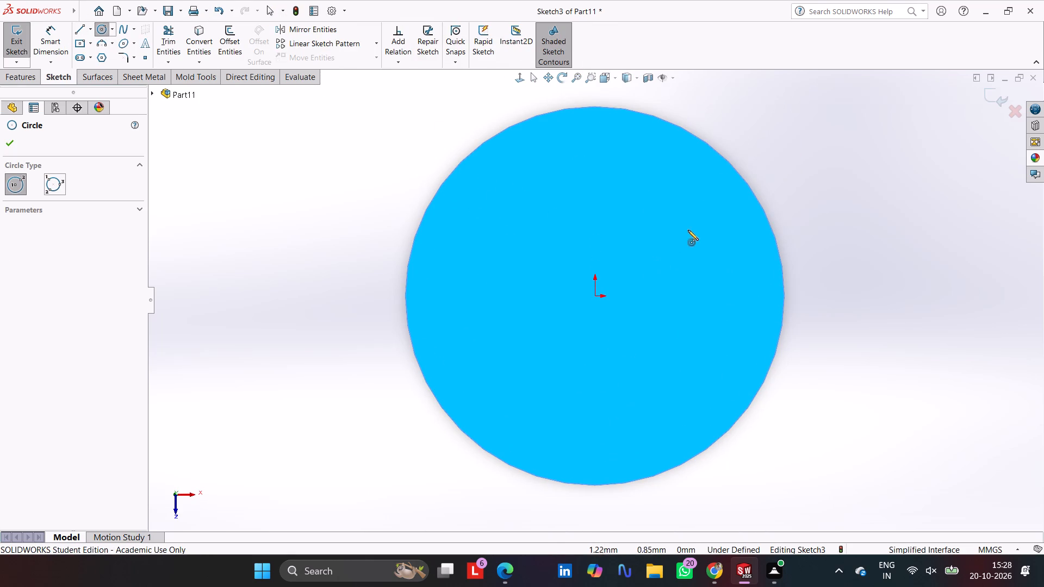
pyautogui.click(595, 296)
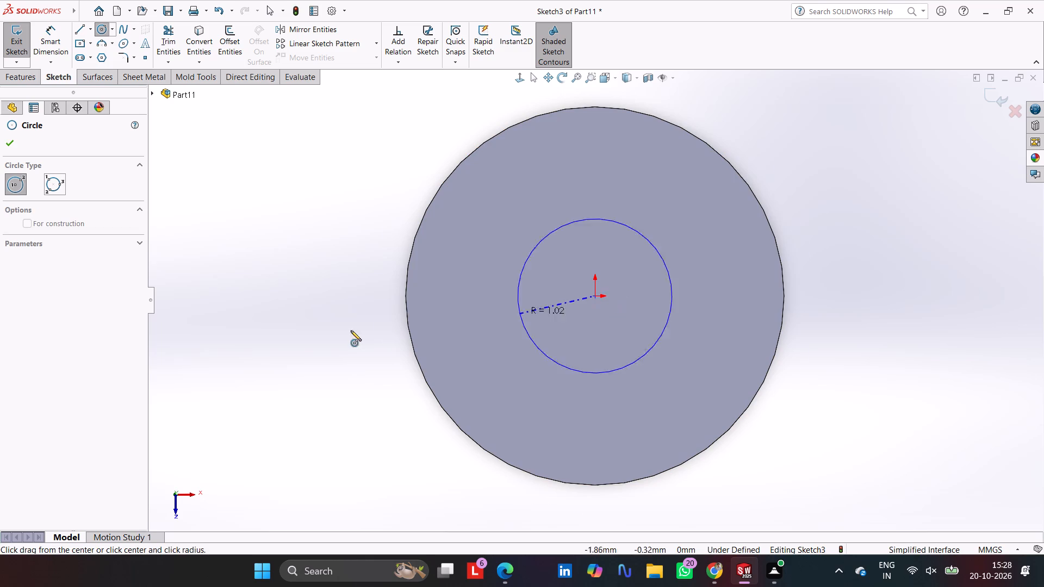
pyautogui.click(307, 309)
pyautogui.click(47, 35)
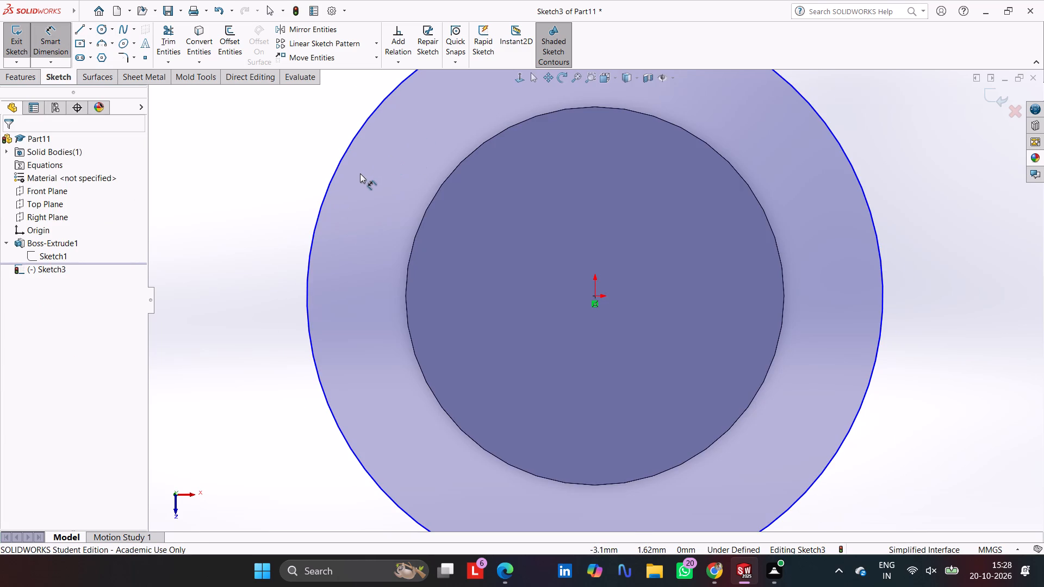
pyautogui.click(324, 205)
pyautogui.click(272, 207)
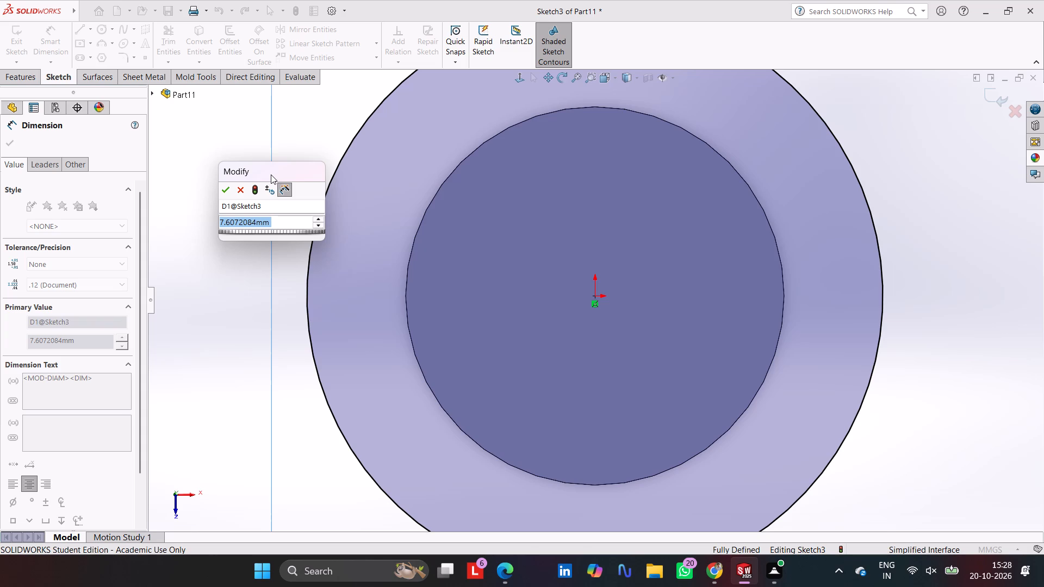
pyautogui.write('12')
pyautogui.press('Return')
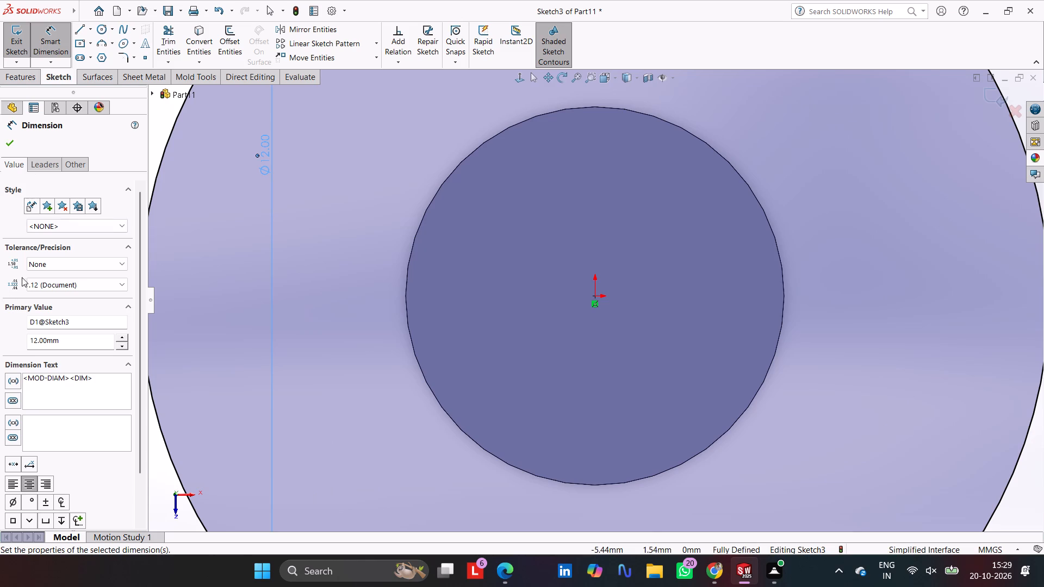
# Extrude the 12 mm circle as a blind boss 3 mm outward from the rod's end, merged with the rod, to form the pin head.
pyautogui.scroll(6, 148, 252)
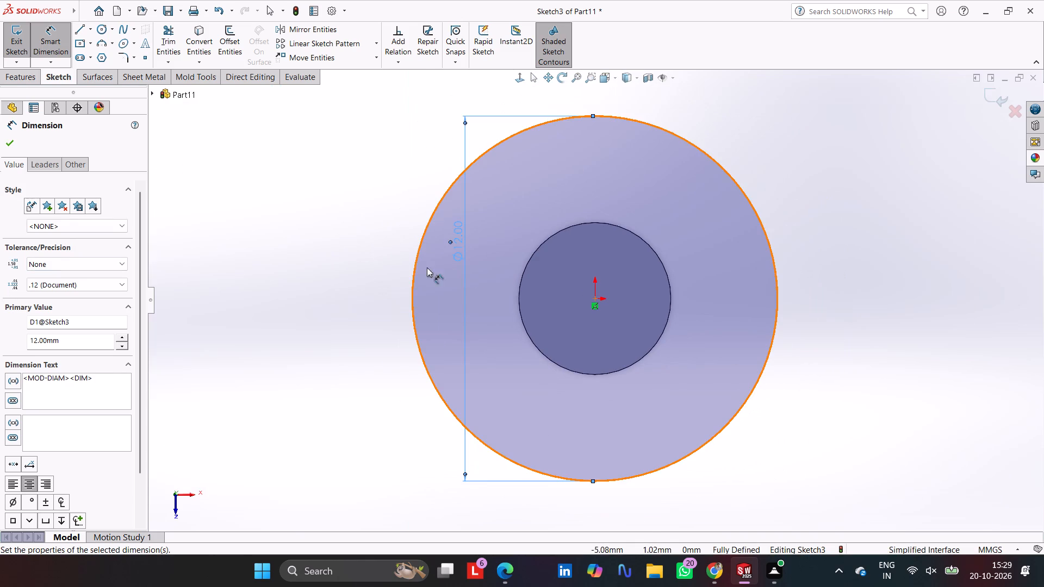
pyautogui.moveTo(371, 267); pyautogui.dragTo(449, 247, button='middle')
pyautogui.scroll(1, 371, 267)
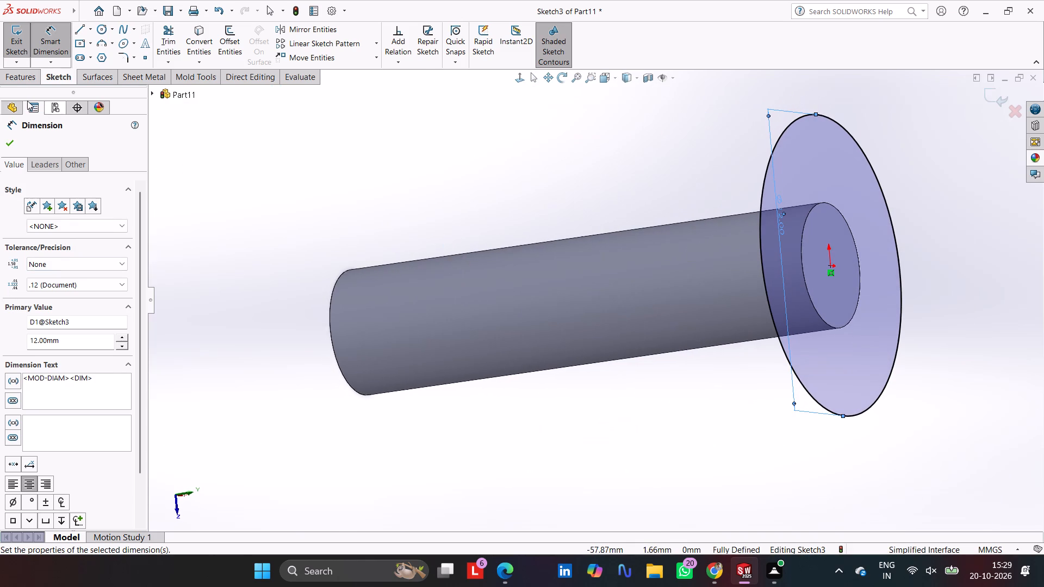
pyautogui.click(13, 79)
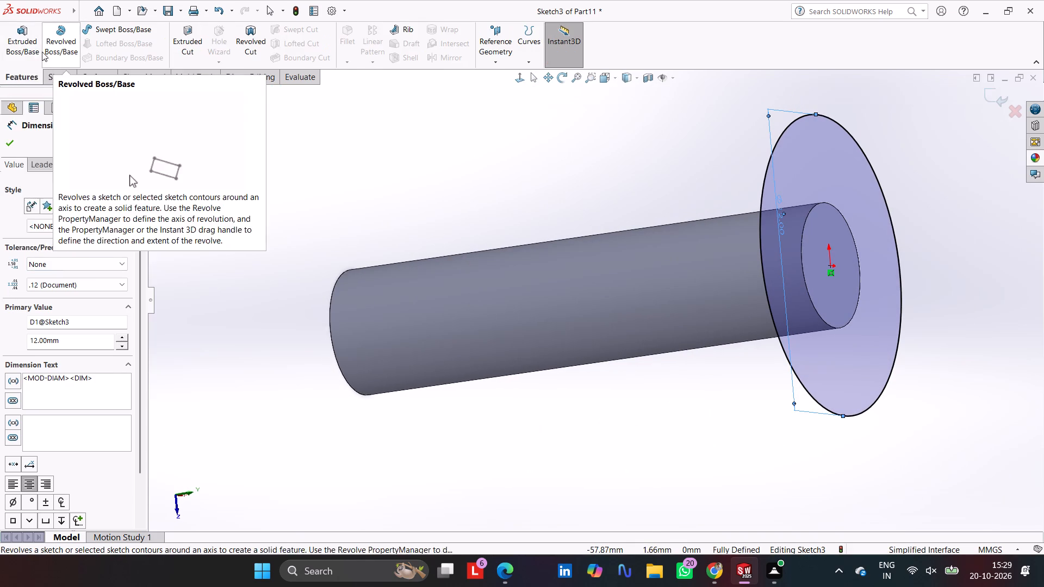
pyautogui.click(22, 41)
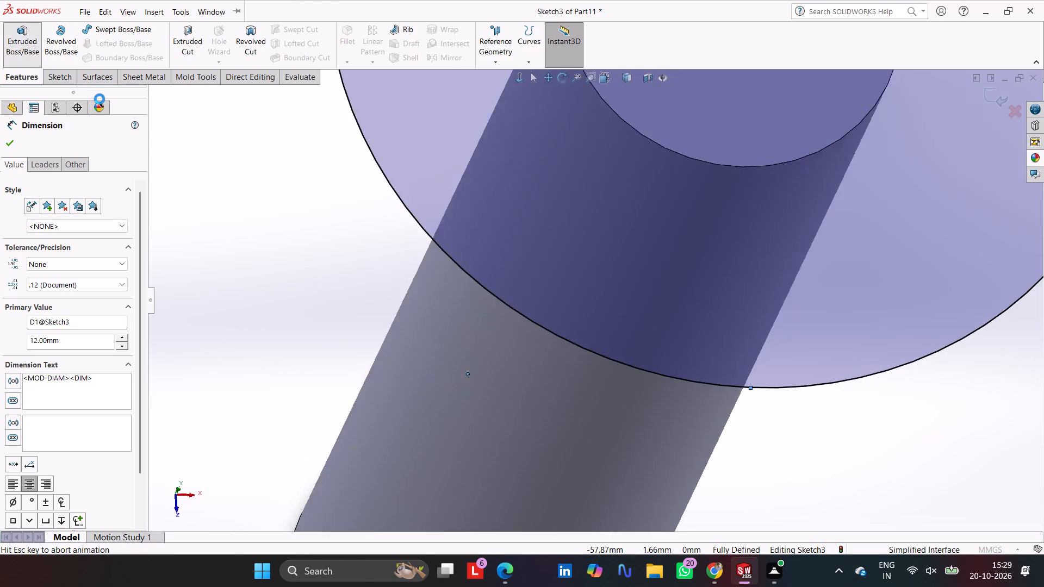
pyautogui.scroll(4, 434, 168)
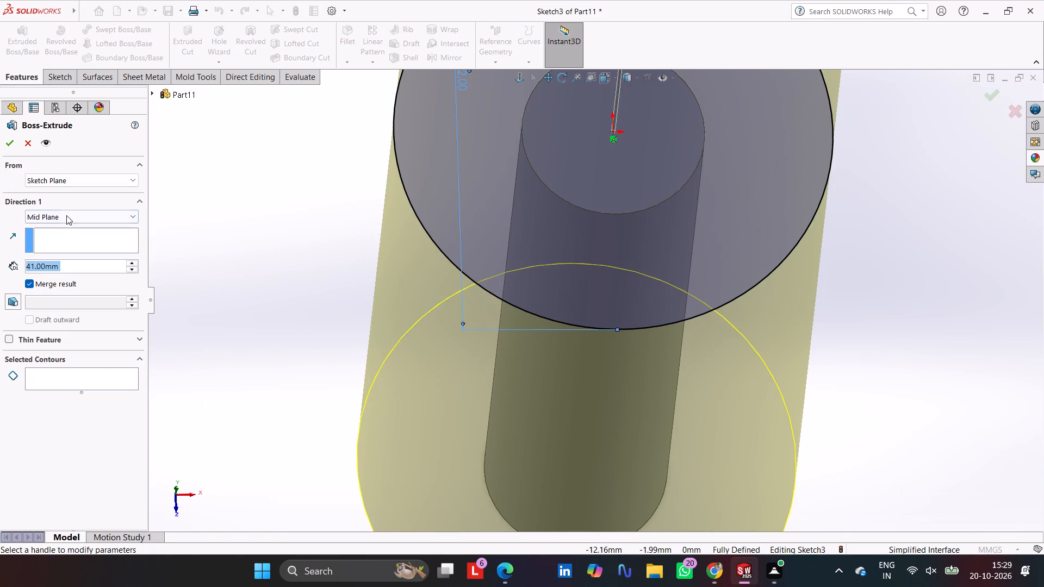
pyautogui.click(58, 216)
pyautogui.click(52, 227)
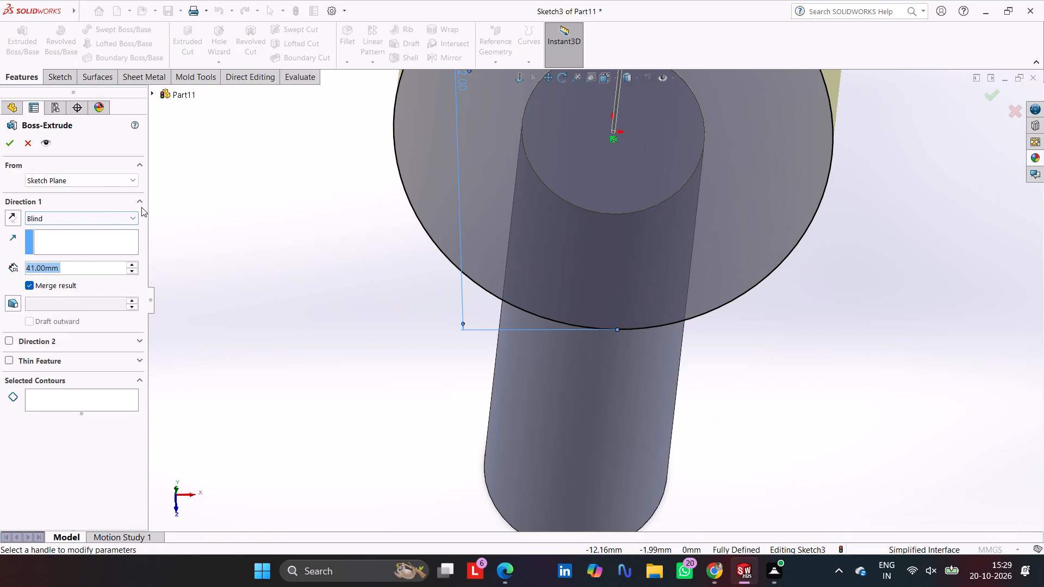
pyautogui.moveTo(277, 210); pyautogui.dragTo(301, 152, button='middle')
pyautogui.scroll(4, 376, 211)
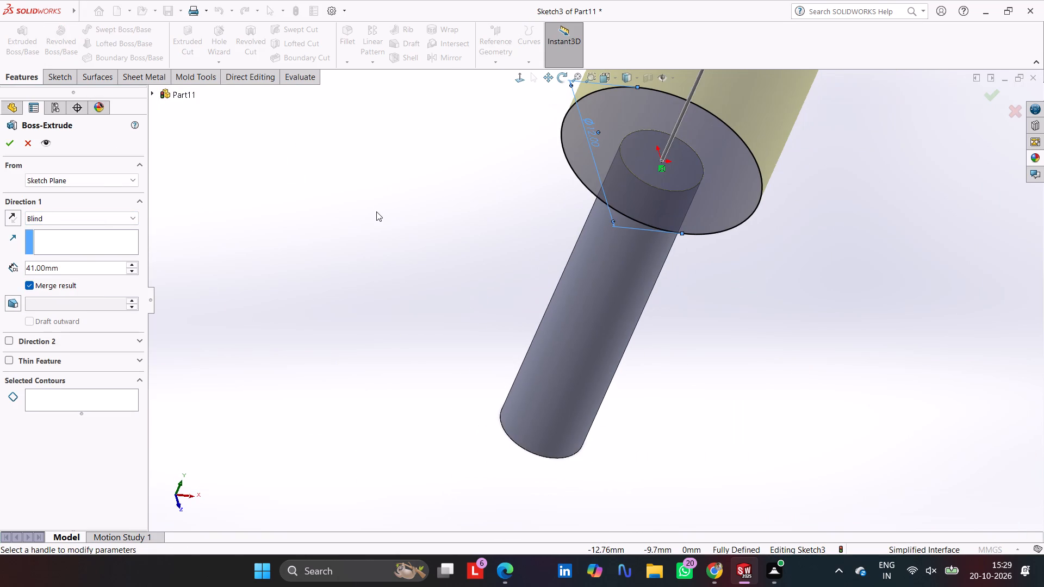
pyautogui.scroll(1, 471, 239)
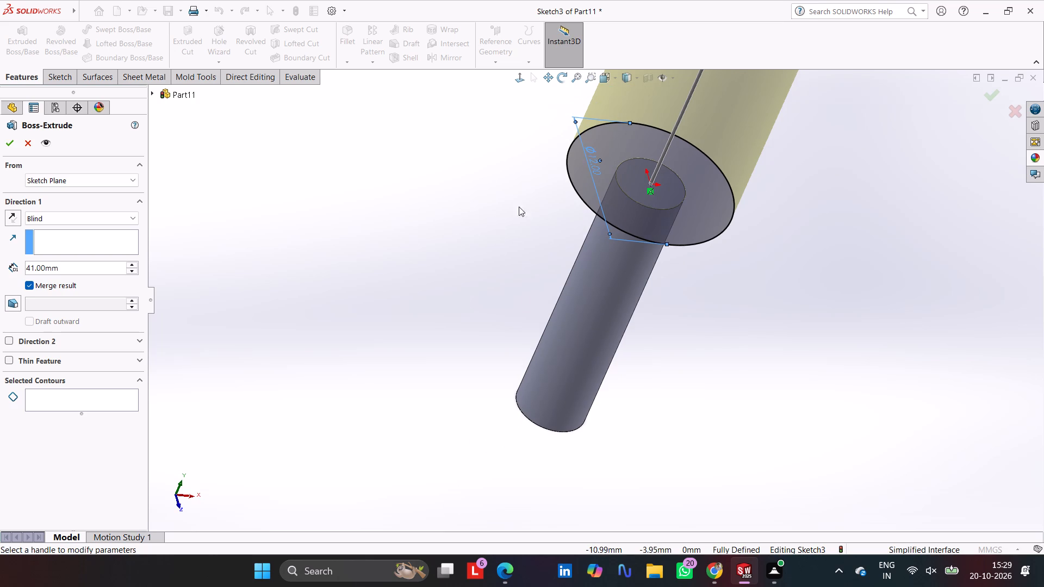
pyautogui.moveTo(82, 271); pyautogui.dragTo(0, 271)
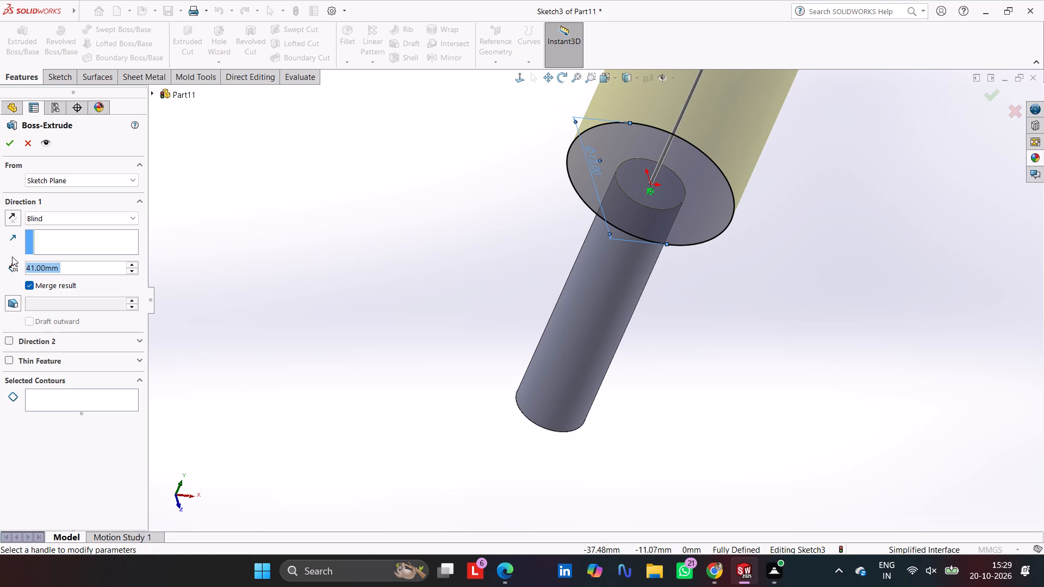
pyautogui.press('3')
pyautogui.press('Return')
pyautogui.press('Return')
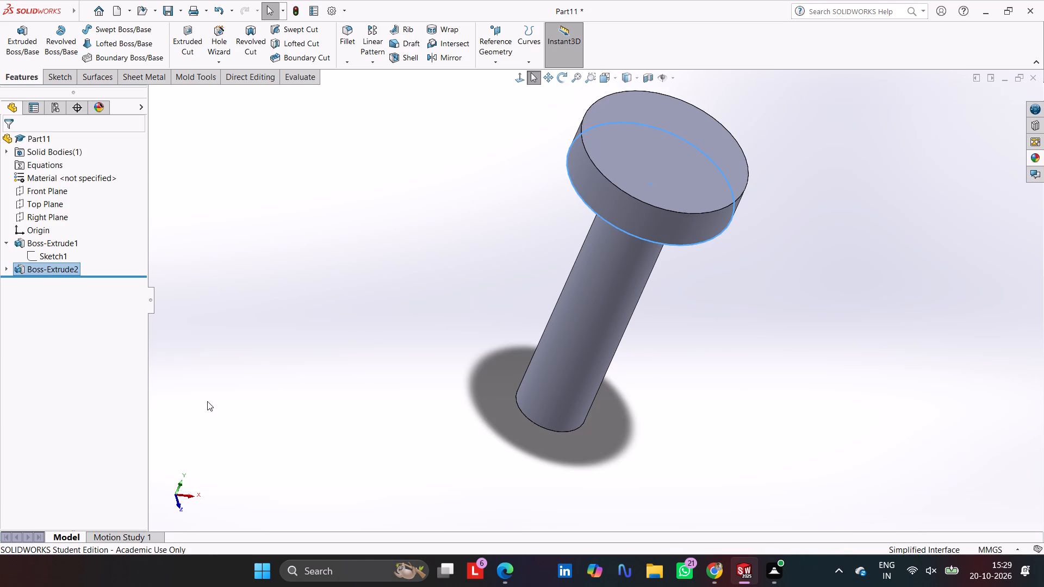
pyautogui.moveTo(843, 276); pyautogui.dragTo(850, 272)
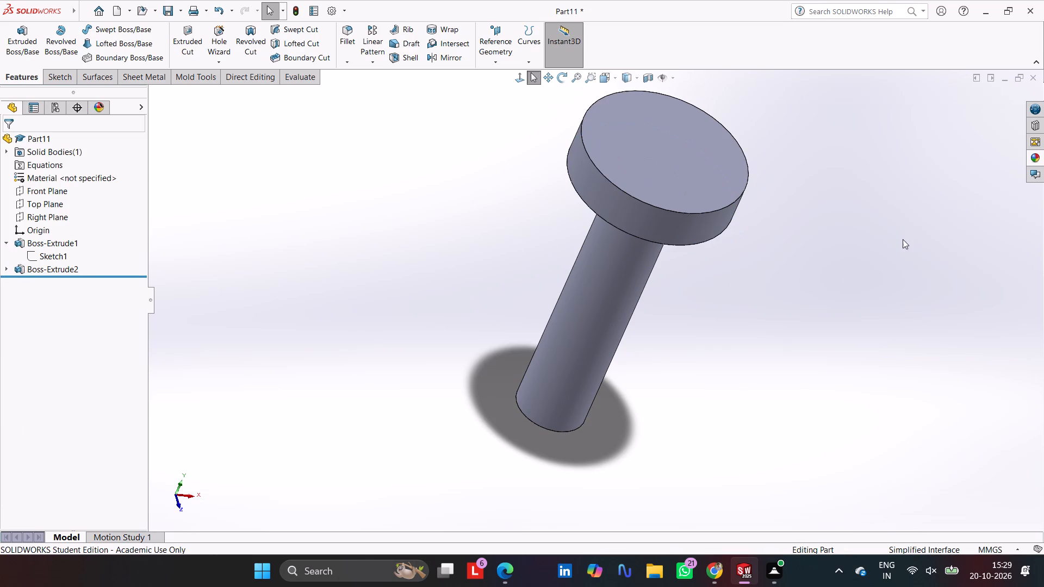
# Apply a black appearance from the Rubber category to the whole headed pin.
pyautogui.click(1040, 157)
pyautogui.scroll(-5, 894, 379)
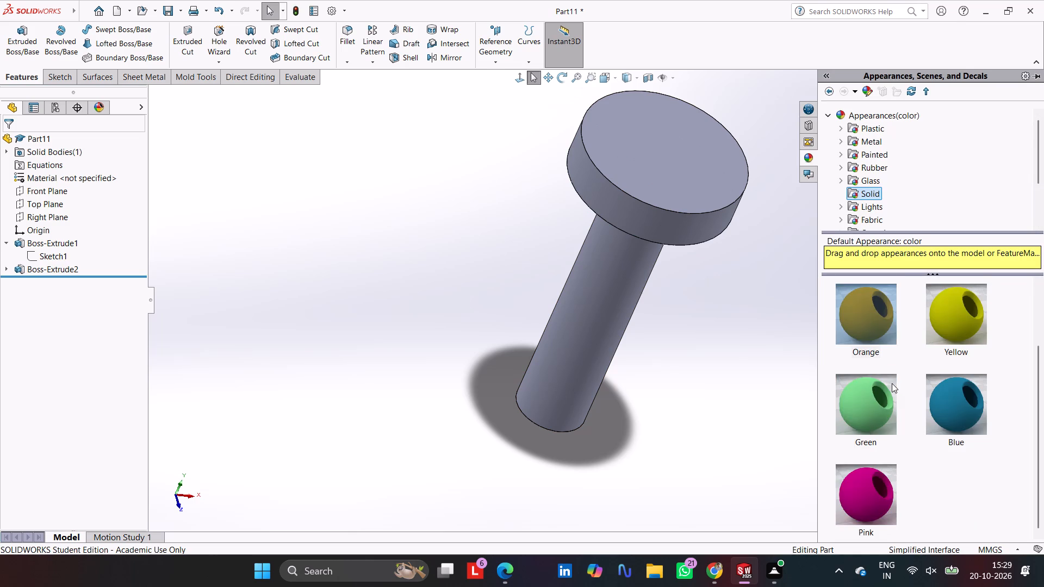
pyautogui.scroll(6, 891, 384)
pyautogui.click(864, 150)
pyautogui.click(873, 130)
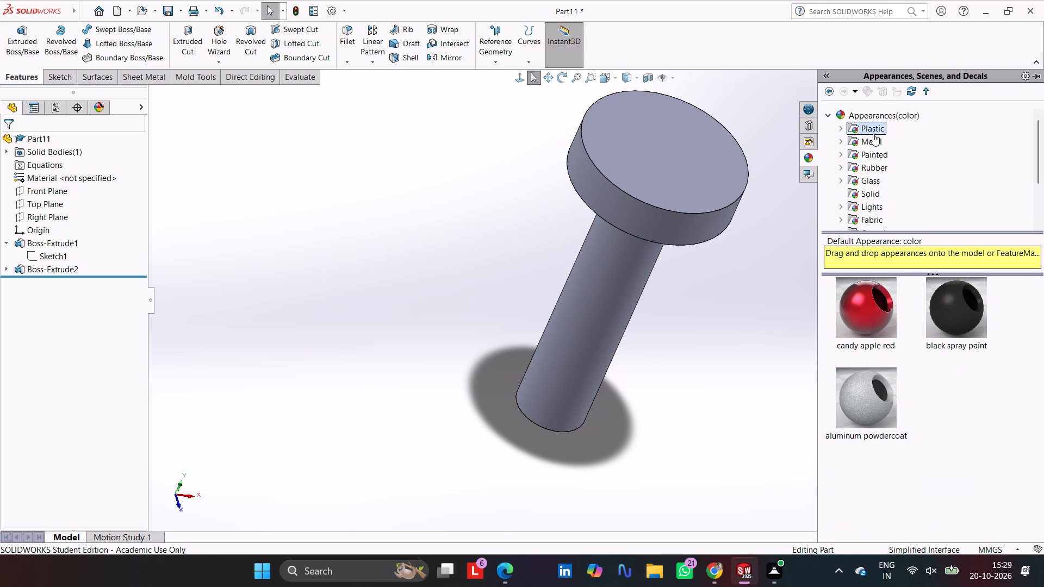
pyautogui.click(865, 147)
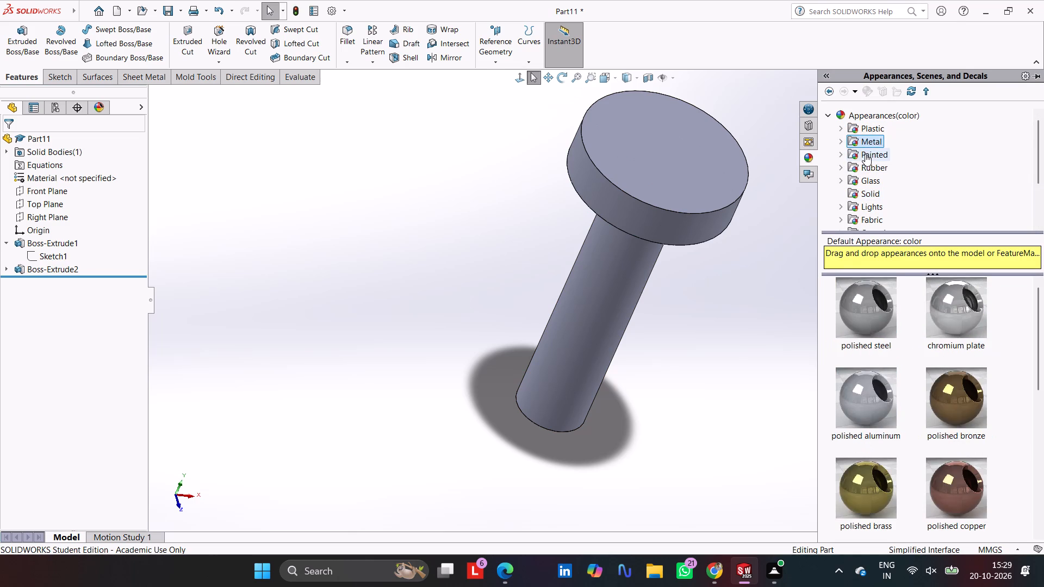
pyautogui.click(865, 154)
pyautogui.click(871, 168)
pyautogui.moveTo(876, 308); pyautogui.dragTo(676, 239)
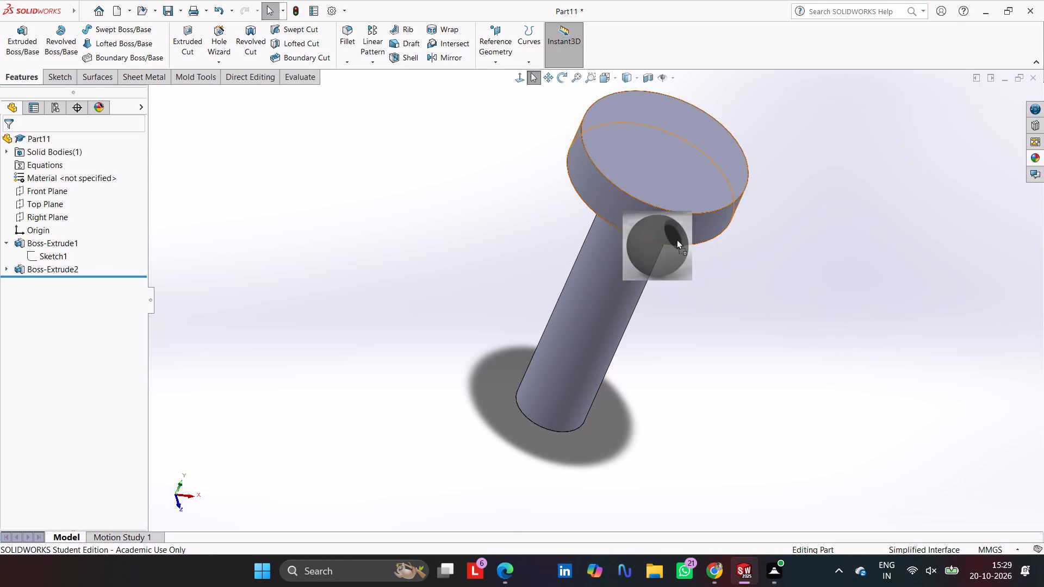
pyautogui.moveTo(676, 239); pyautogui.dragTo(676, 232)
pyautogui.click(687, 233)
pyautogui.click(874, 178)
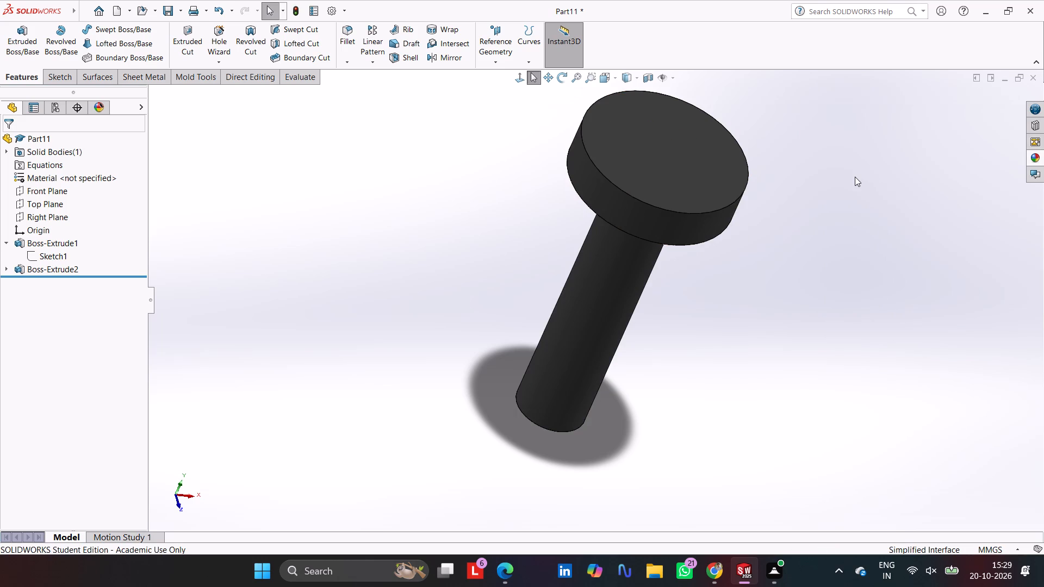
# Show the pin in isometric view and save the part under the file name 5 in the Universal Joint project folder.
pyautogui.hotkey('ctrl', '7')
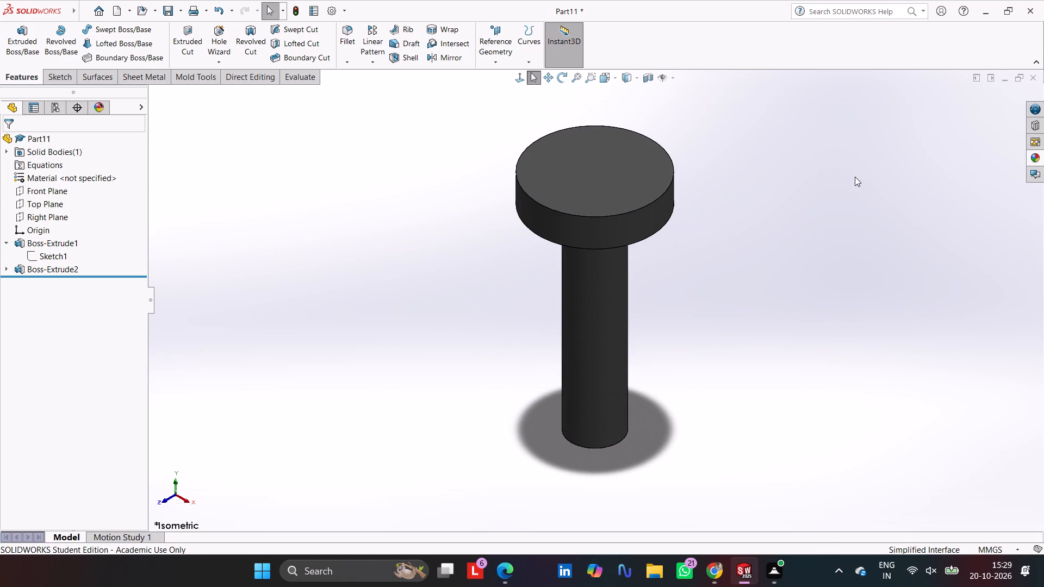
pyautogui.hotkey('ctrl', 's')
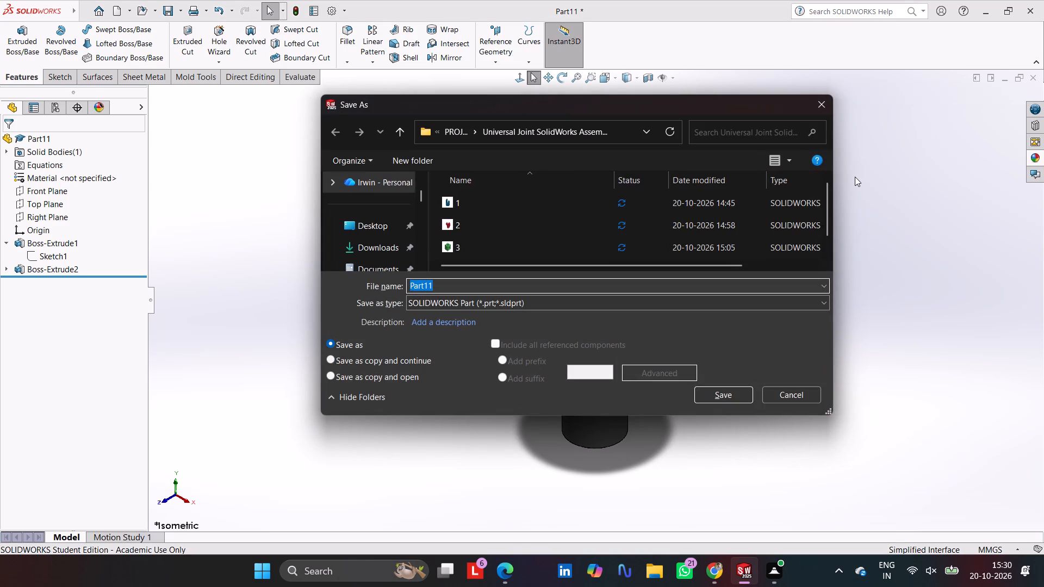
pyautogui.scroll(-6, 548, 220)
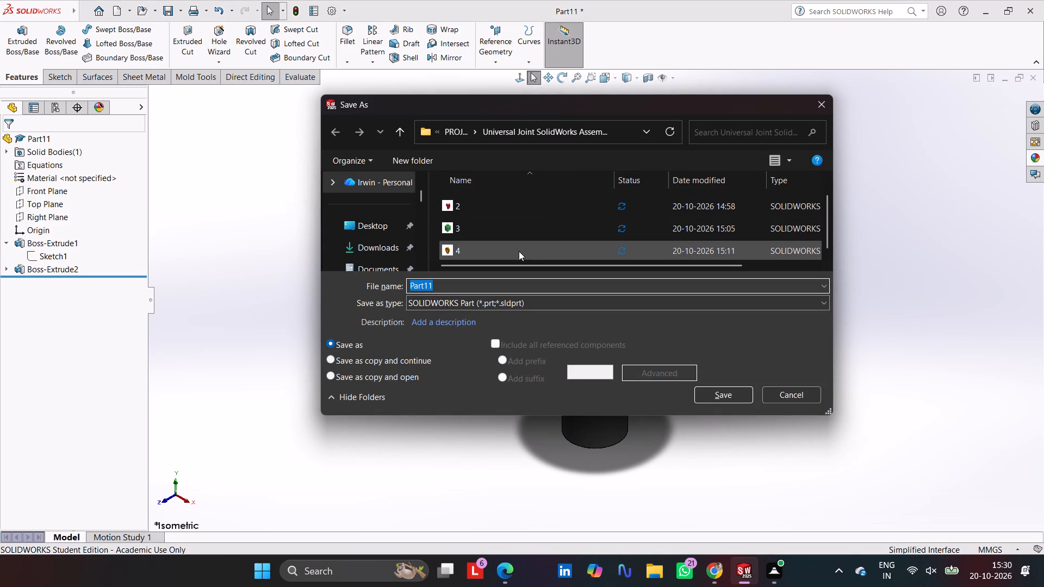
pyautogui.press('5')
pyautogui.click(723, 399)
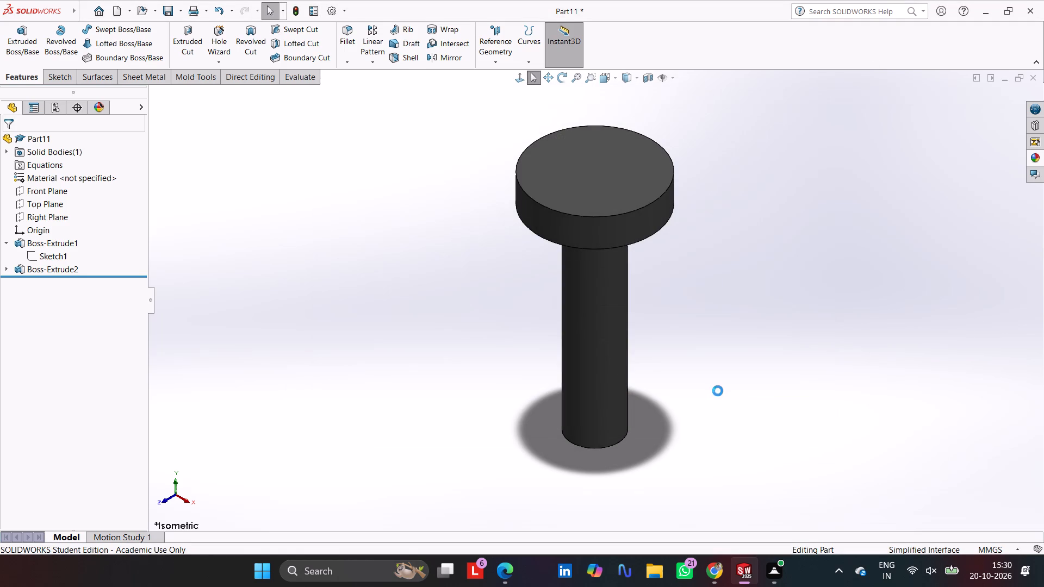
# Print the current view of the headed pin to PDF on A4 landscape paper, saving the output as 5.
pyautogui.hotkey('ctrl', 'p')
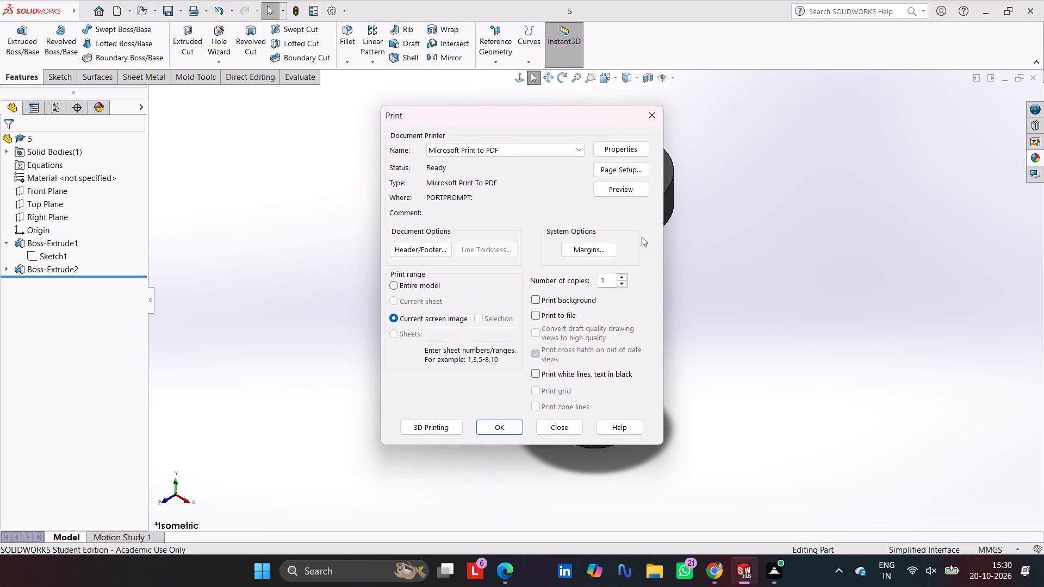
pyautogui.click(629, 175)
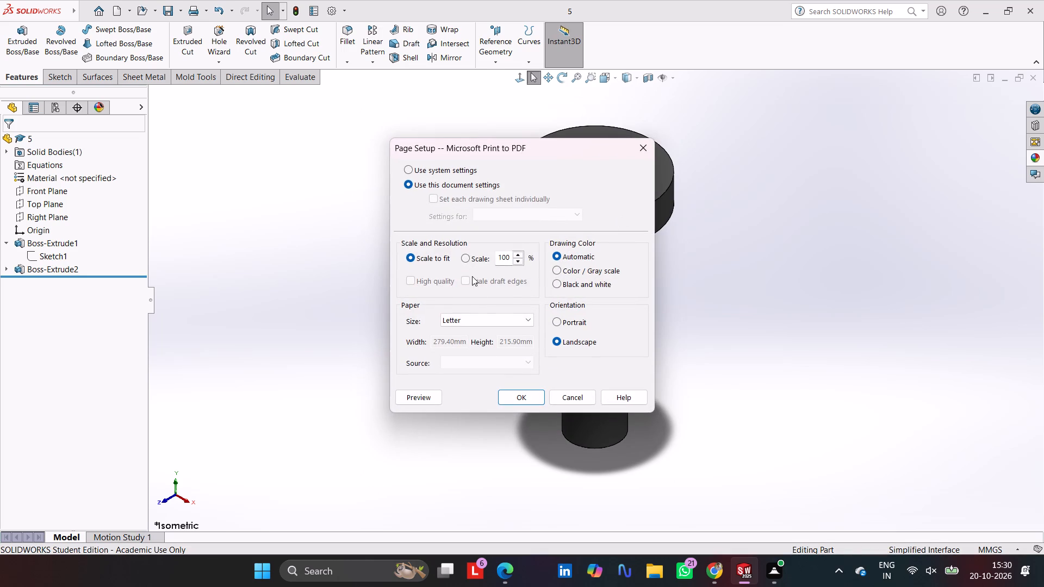
pyautogui.click(480, 310)
pyautogui.click(481, 320)
pyautogui.scroll(15, 480, 168)
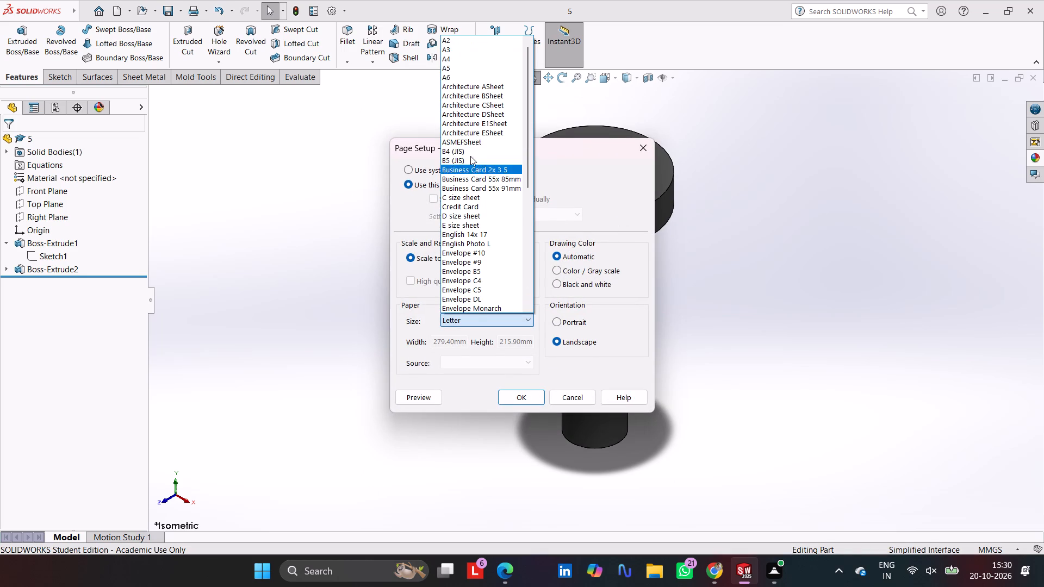
pyautogui.click(470, 59)
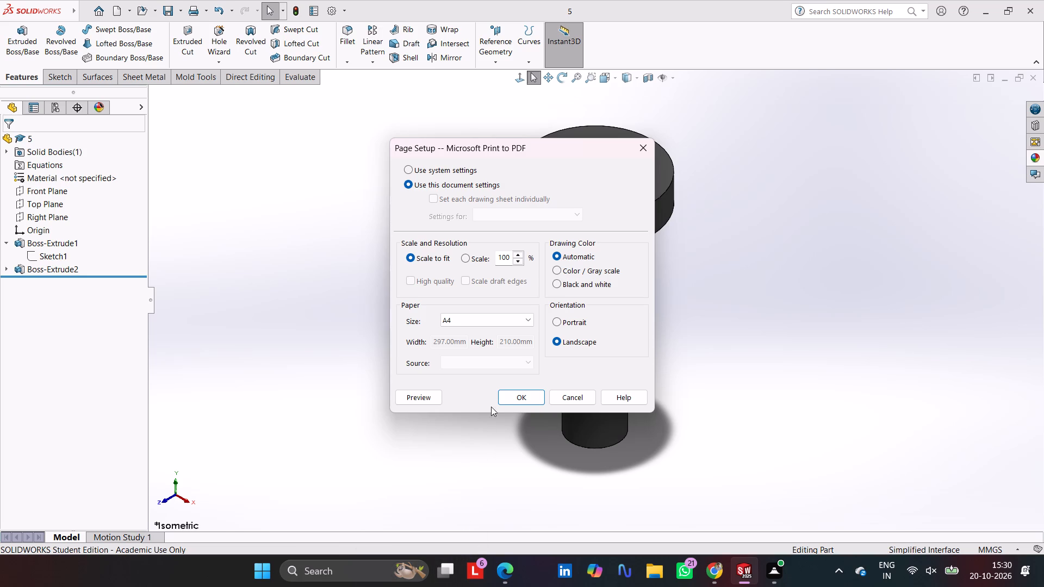
pyautogui.click(515, 401)
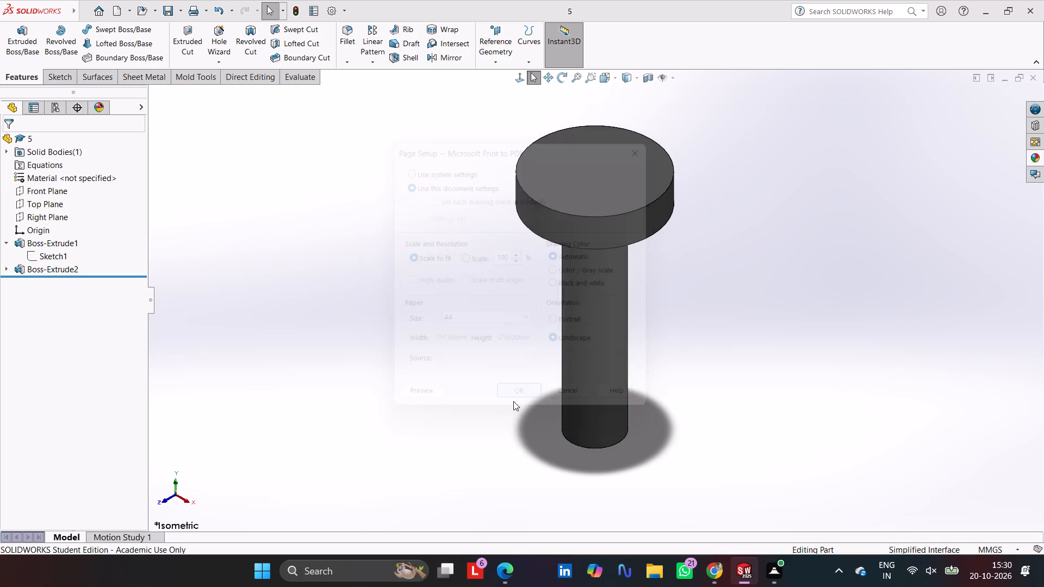
pyautogui.click(502, 427)
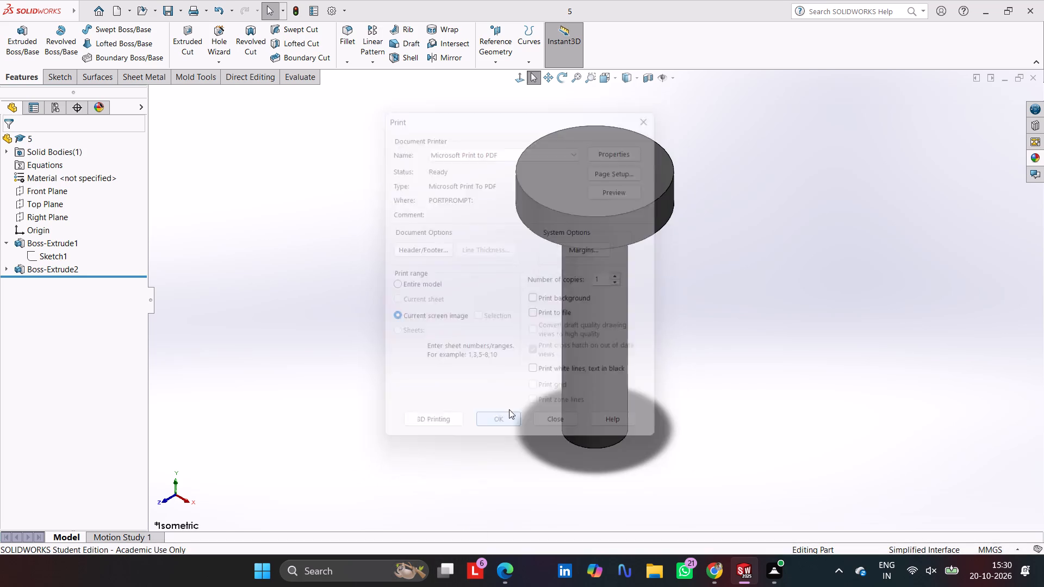
pyautogui.press('5')
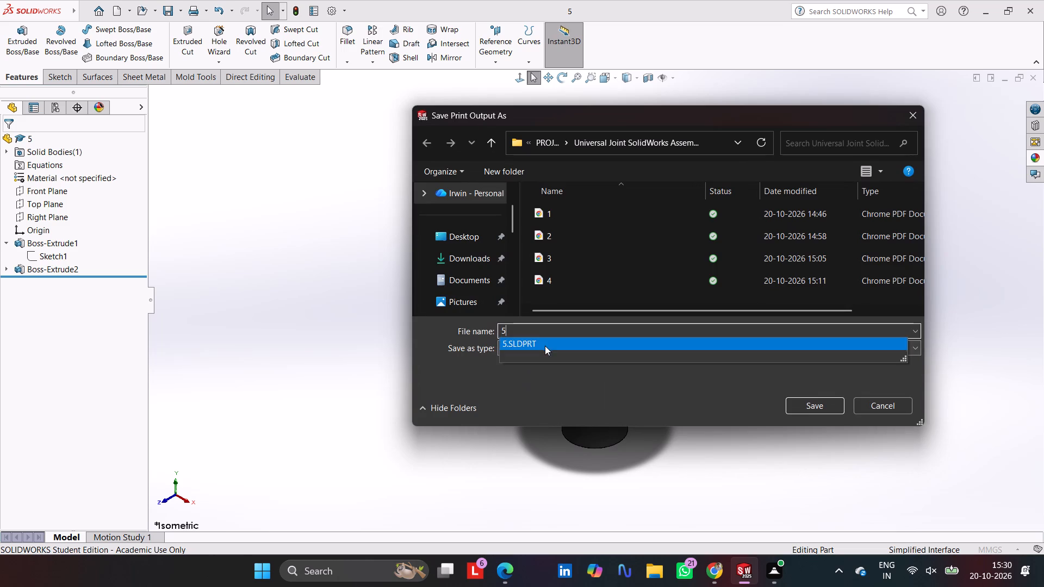
pyautogui.press('Return')
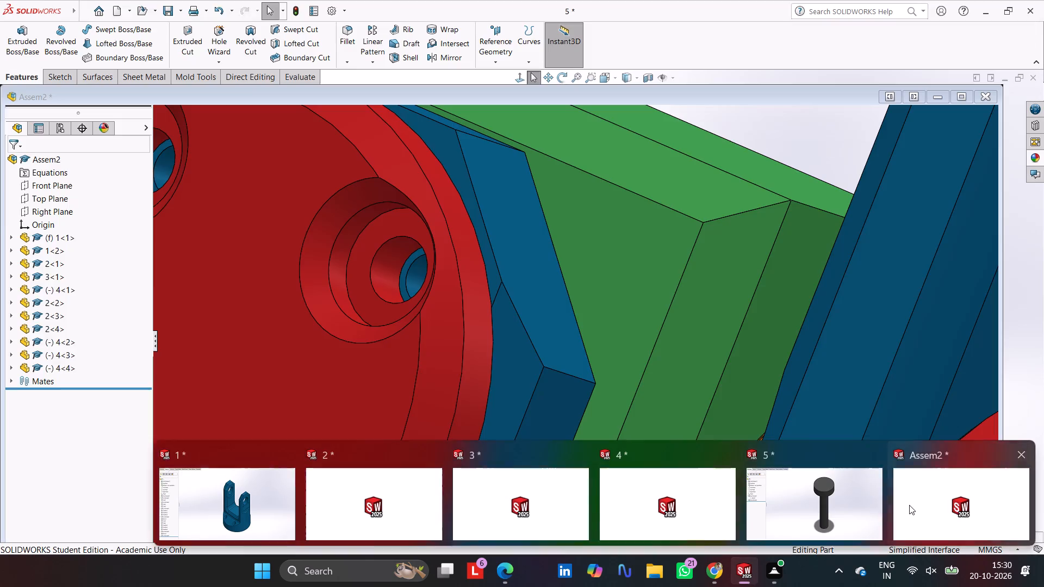
# Switch to the Assem2 assembly and insert one instance of part 5 in the empty space beside the joint.
pyautogui.click(909, 505)
pyautogui.scroll(10, 570, 367)
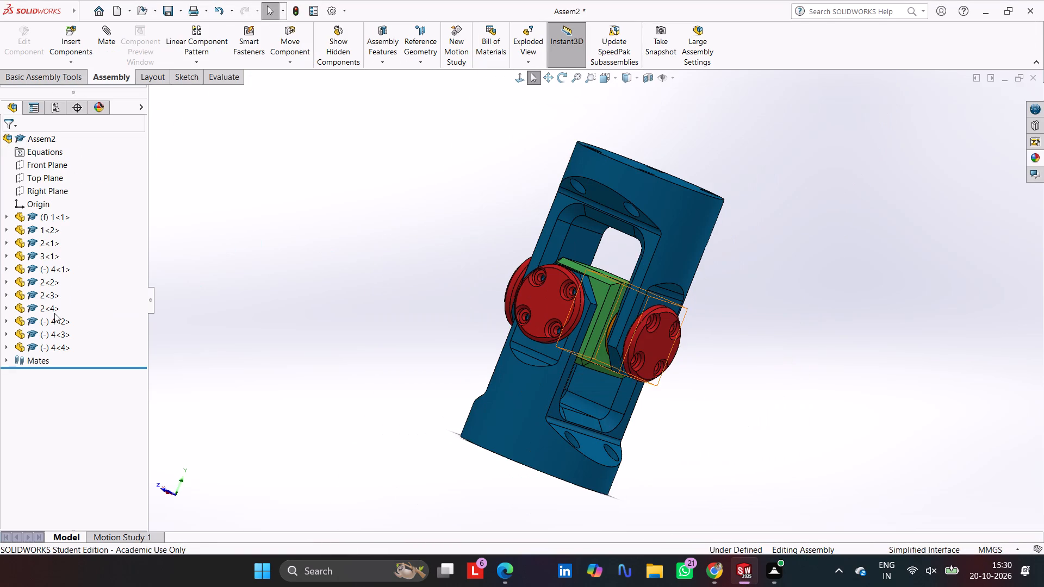
pyautogui.click(74, 28)
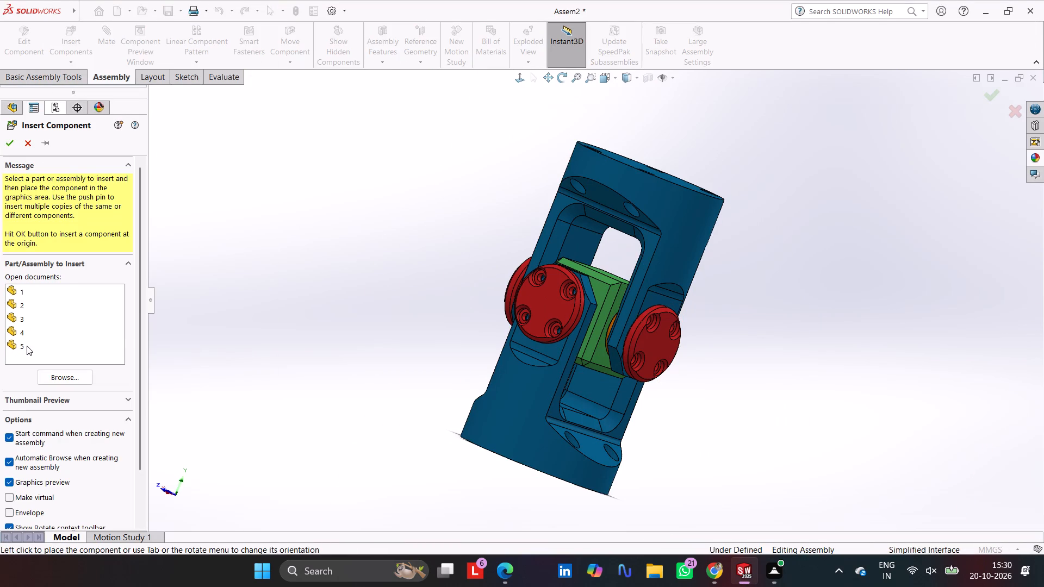
pyautogui.click(27, 346)
pyautogui.click(425, 278)
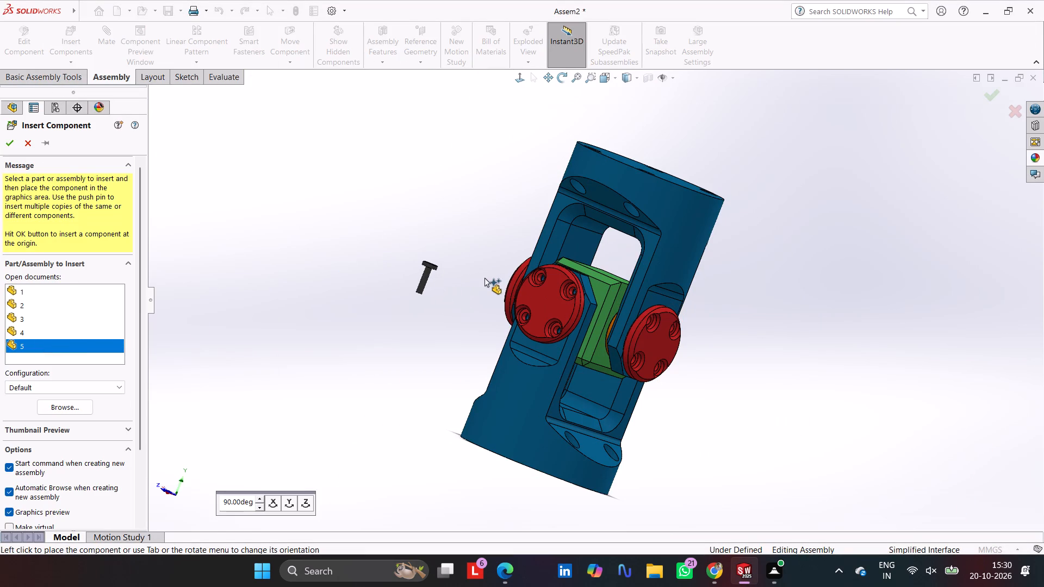
pyautogui.press('Escape')
# Copy the inserted headed pin and paste three more instances of it beside the universal joint.
pyautogui.click(422, 280)
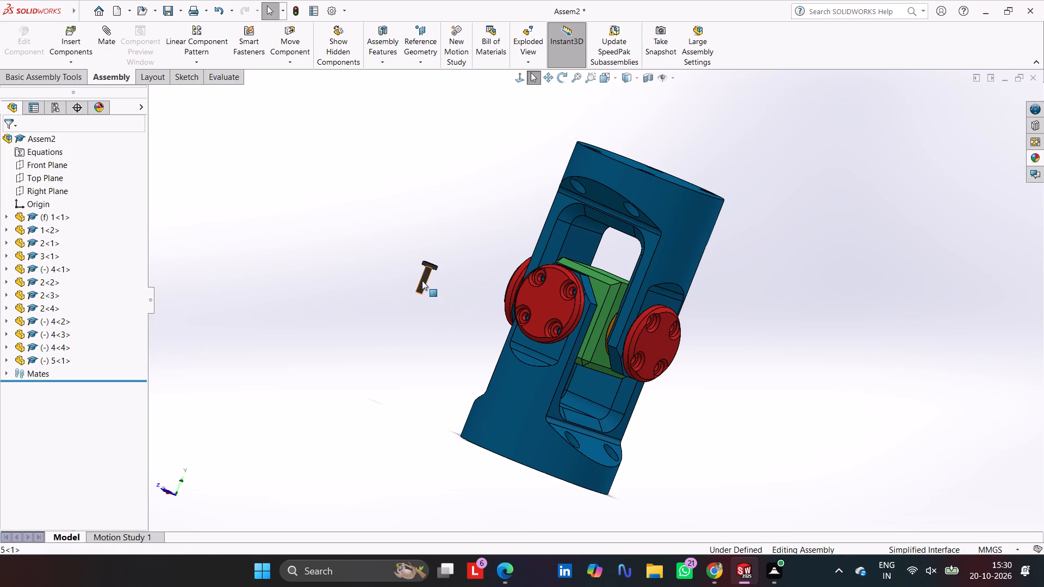
pyautogui.click(53, 359)
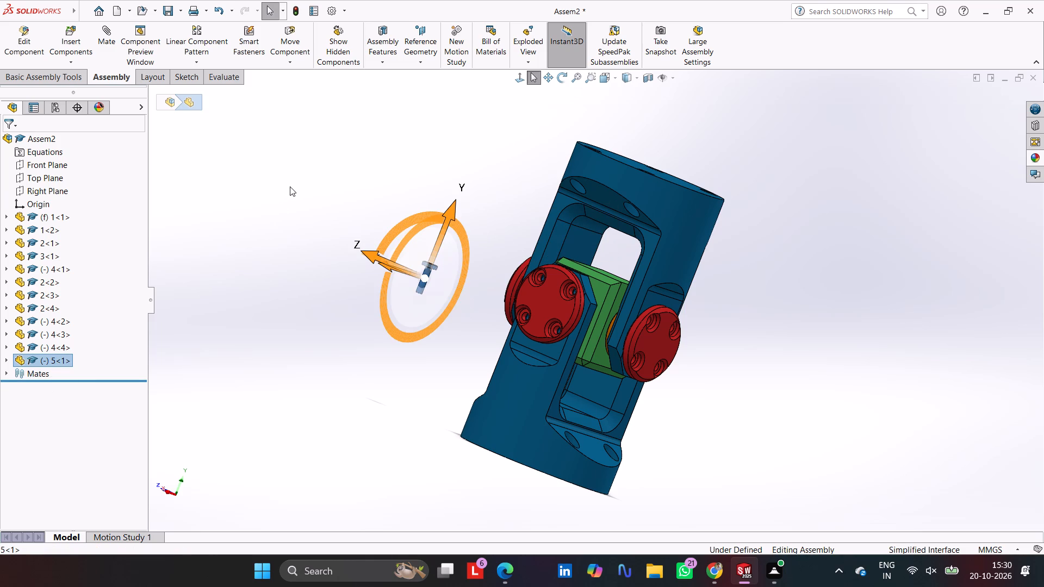
pyautogui.hotkey('ctrl', 'c')
pyautogui.hotkey('ctrl', 'v')
pyautogui.hotkey('ctrl', 'v')
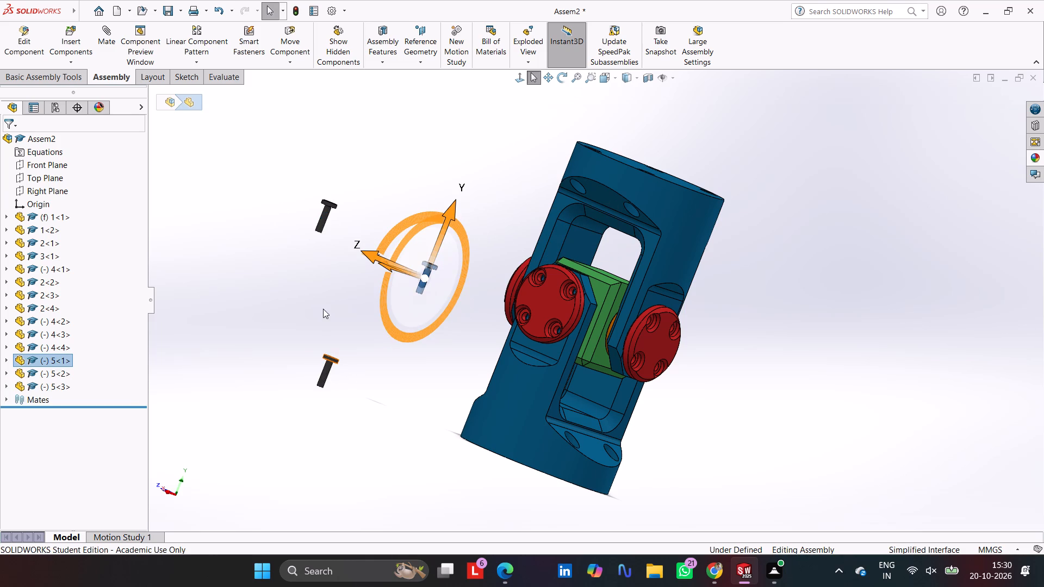
pyautogui.hotkey('ctrl', 'v')
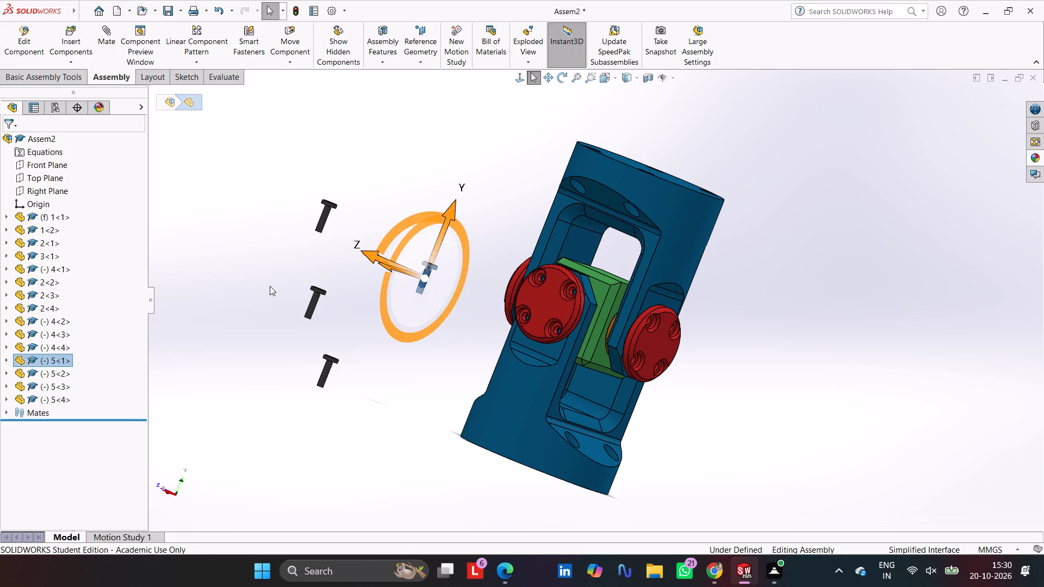
pyautogui.press('Escape')
pyautogui.press('Escape')
pyautogui.press('Escape')
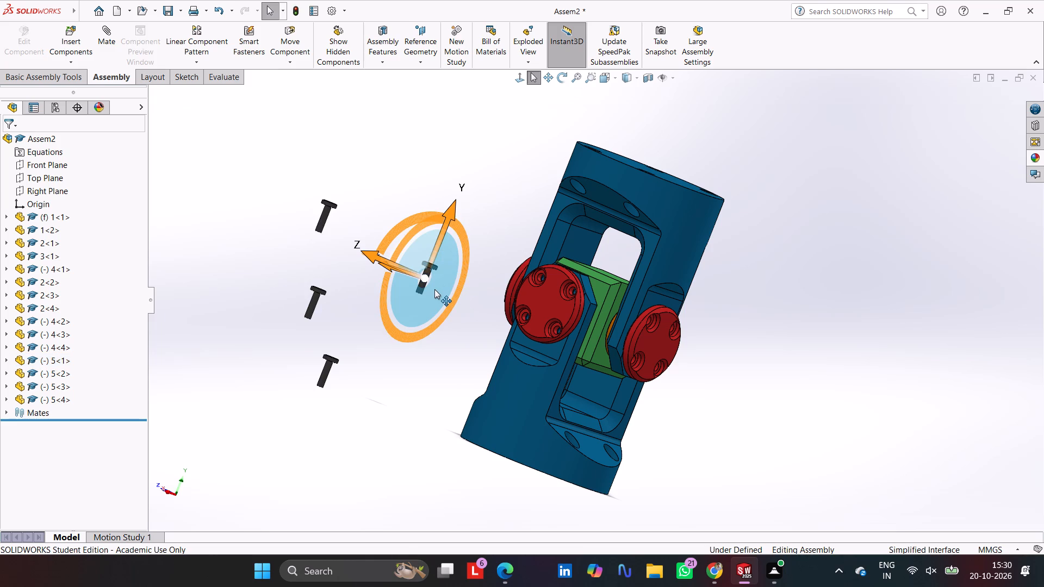
pyautogui.press('Escape')
pyautogui.press('Escape')
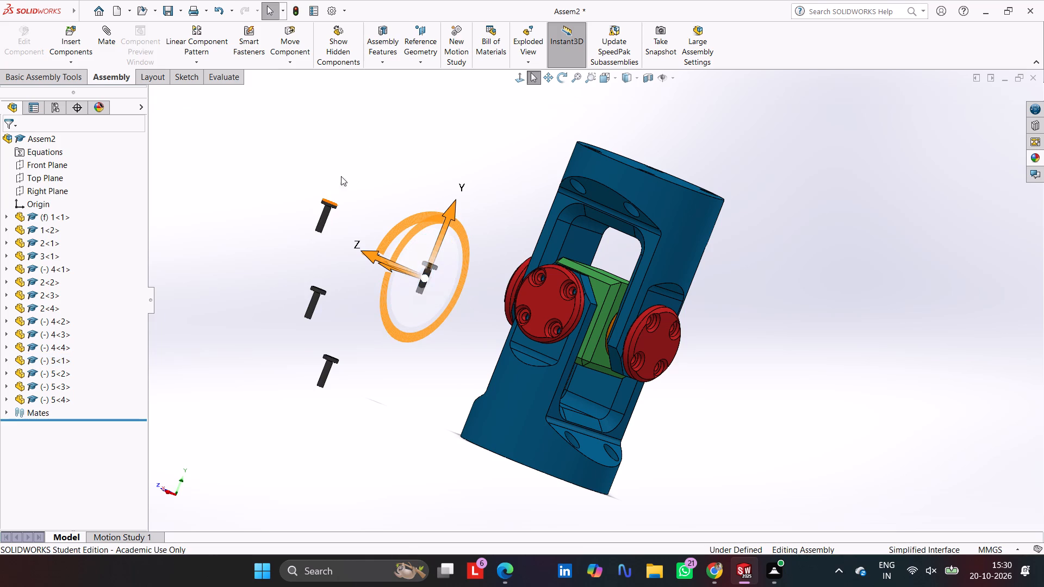
pyautogui.click(381, 143)
# Add a coincident mate between the first pin's shank and the yoke hole edge seen through the red flange's uppermost hole.
pyautogui.scroll(-5, 435, 270)
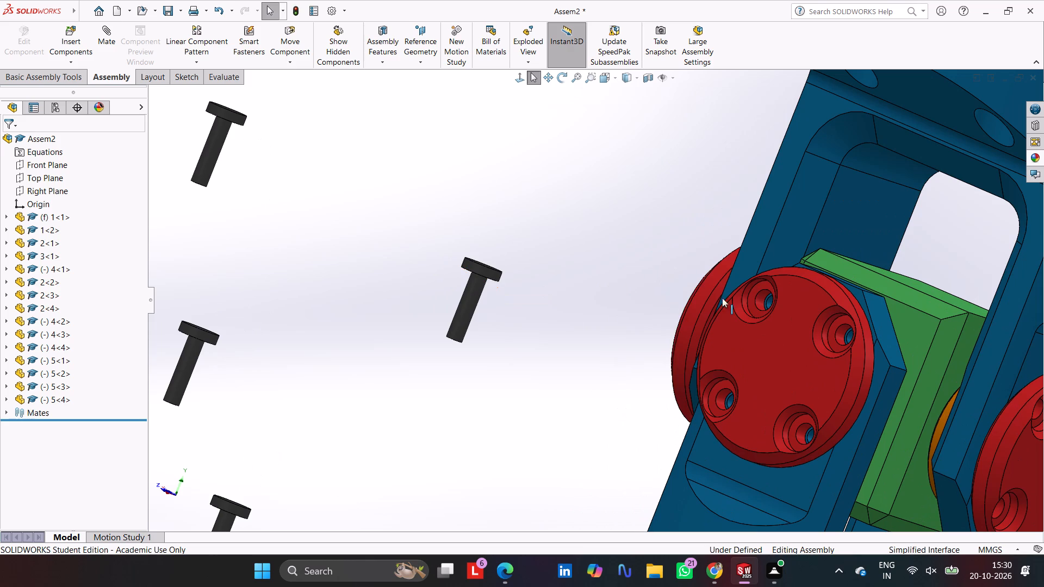
pyautogui.scroll(-3, 765, 305)
pyautogui.click(737, 301)
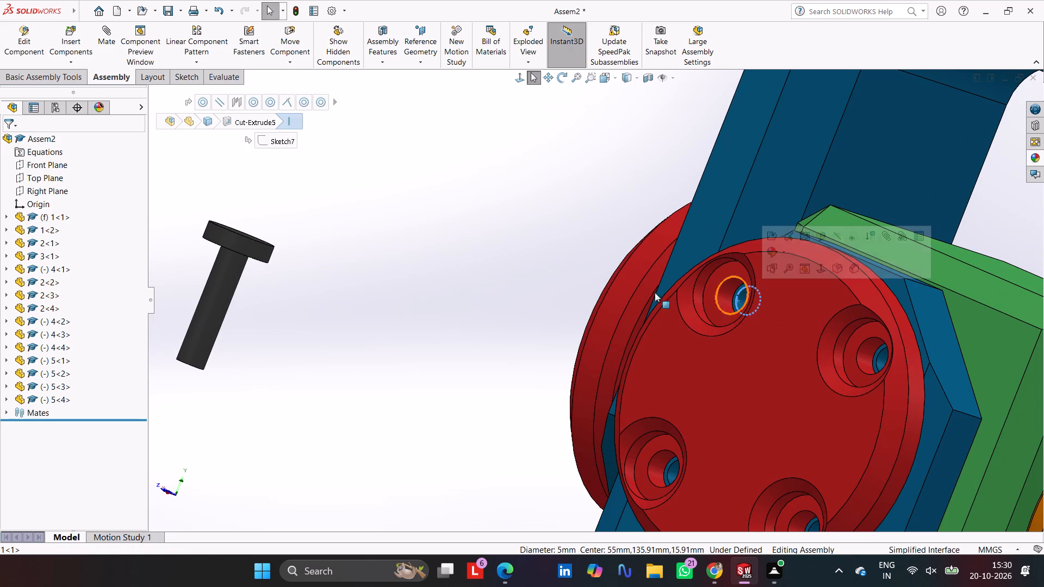
pyautogui.click(104, 34)
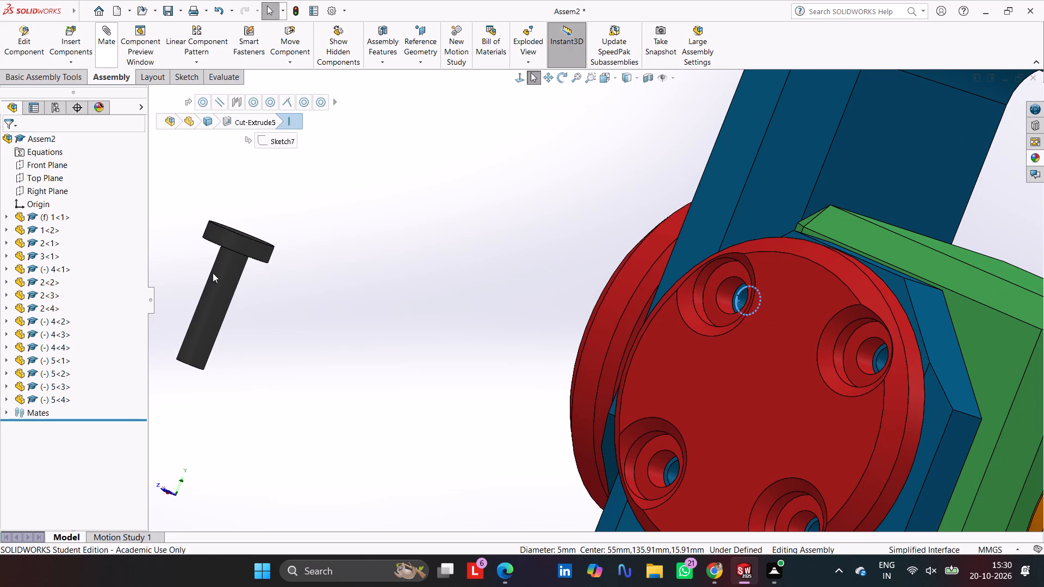
pyautogui.click(215, 309)
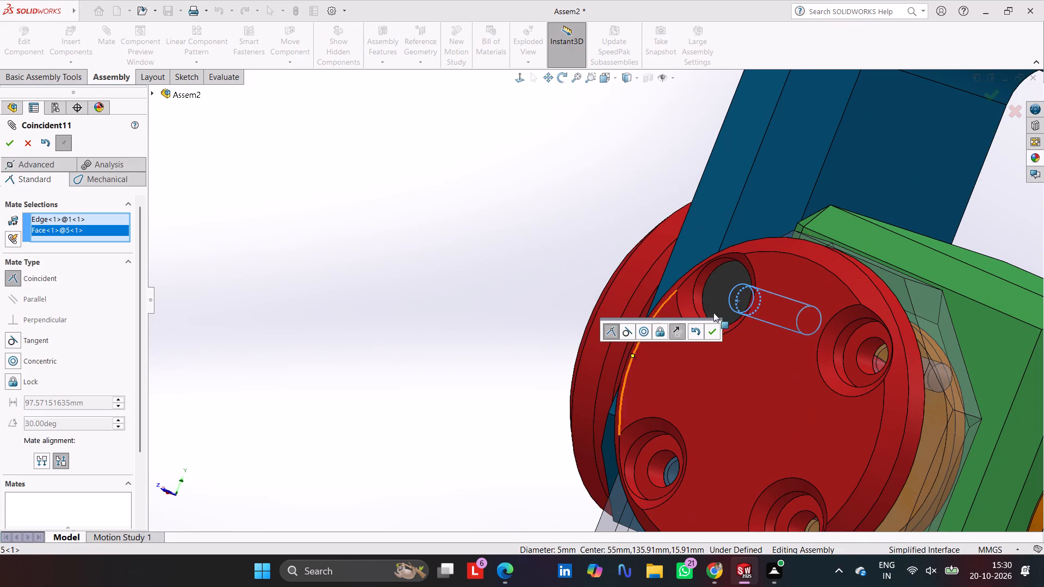
pyautogui.click(714, 330)
# Pull the first pin outward and mate its head's underside coincident with the counterbore seat in the red flange.
pyautogui.moveTo(726, 289); pyautogui.dragTo(536, 271)
pyautogui.moveTo(682, 335); pyautogui.dragTo(707, 322, button='middle')
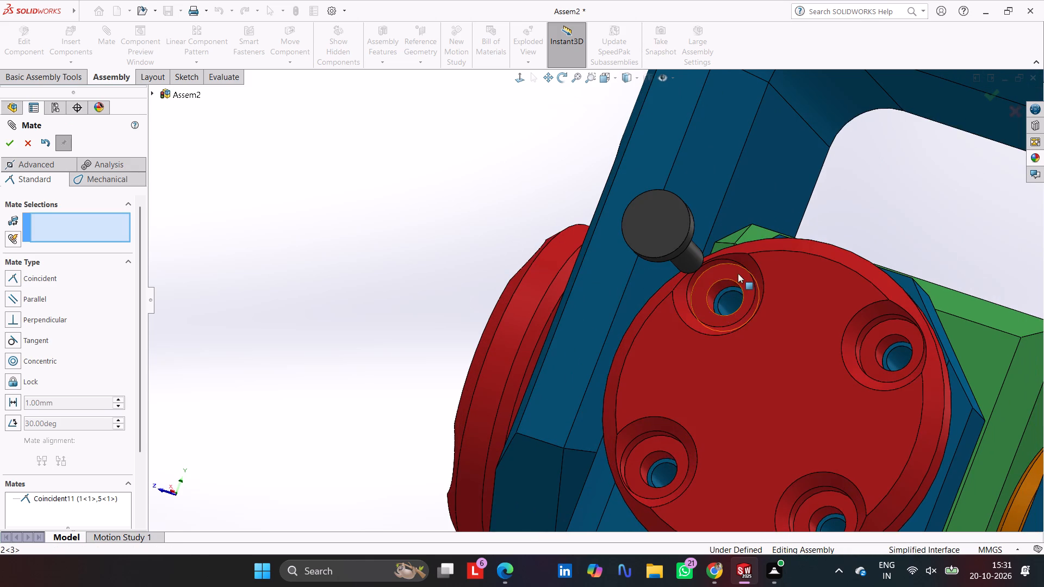
pyautogui.click(739, 272)
pyautogui.moveTo(798, 292); pyautogui.dragTo(655, 247, button='middle')
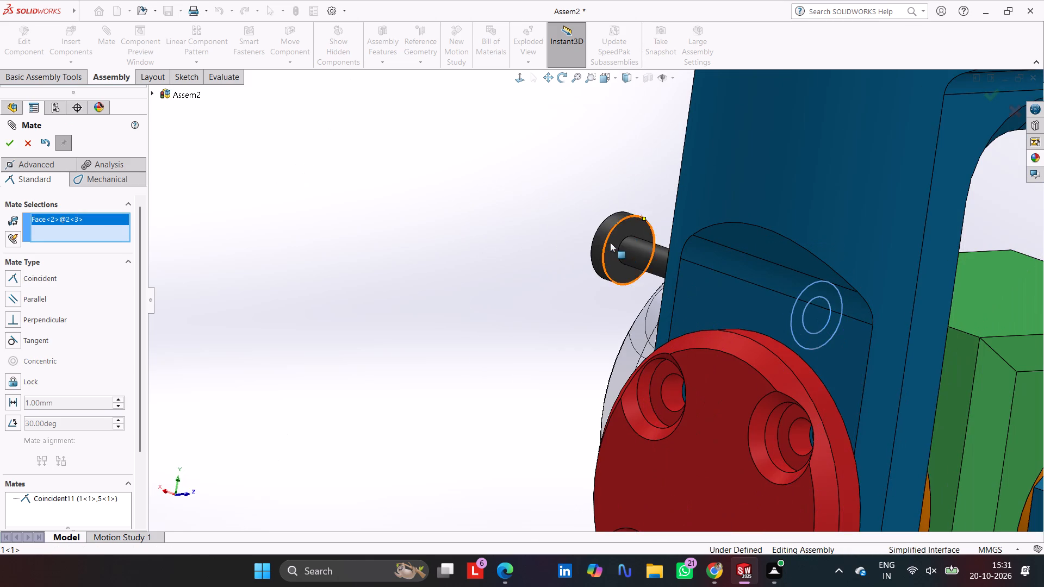
pyautogui.click(610, 242)
pyautogui.moveTo(557, 332); pyautogui.dragTo(627, 391, button='middle')
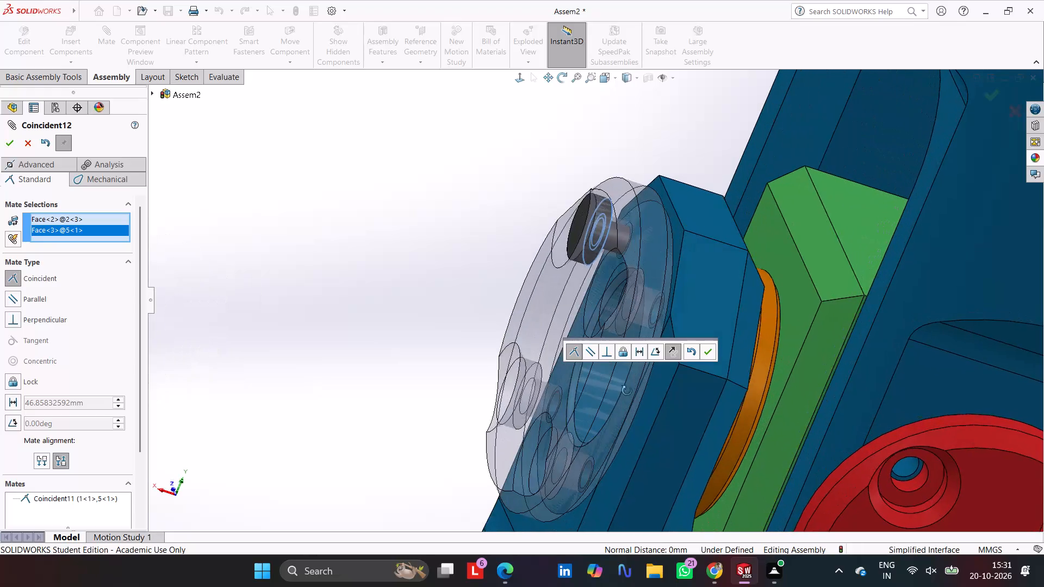
pyautogui.moveTo(627, 391); pyautogui.dragTo(632, 386, button='middle')
pyautogui.click(710, 348)
# Add a concentric mate between pin 5<4> and the yoke hole behind the red flange hole beside the seated pin.
pyautogui.scroll(4, 642, 369)
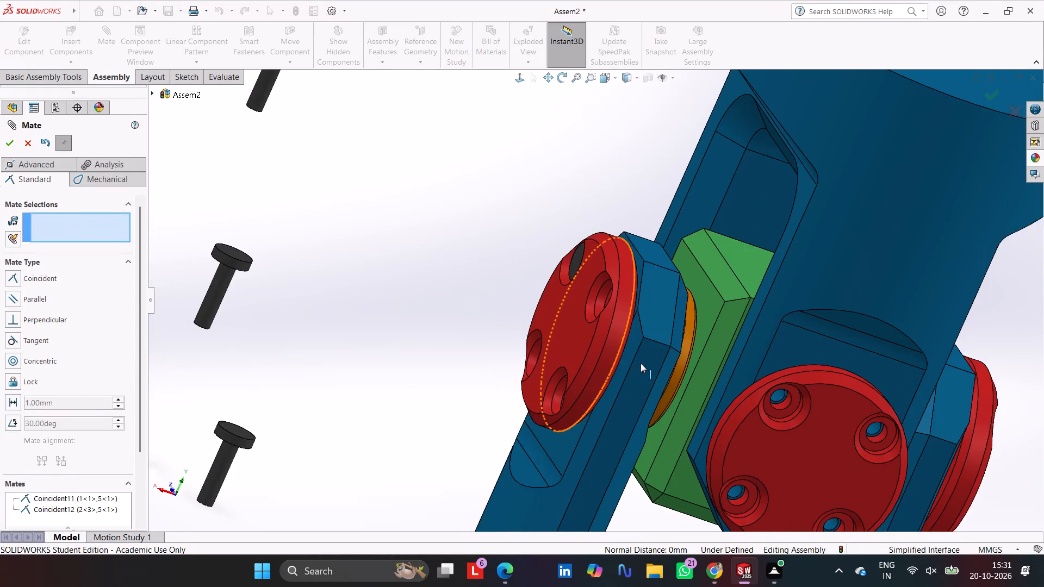
pyautogui.moveTo(641, 363); pyautogui.dragTo(699, 380, button='middle')
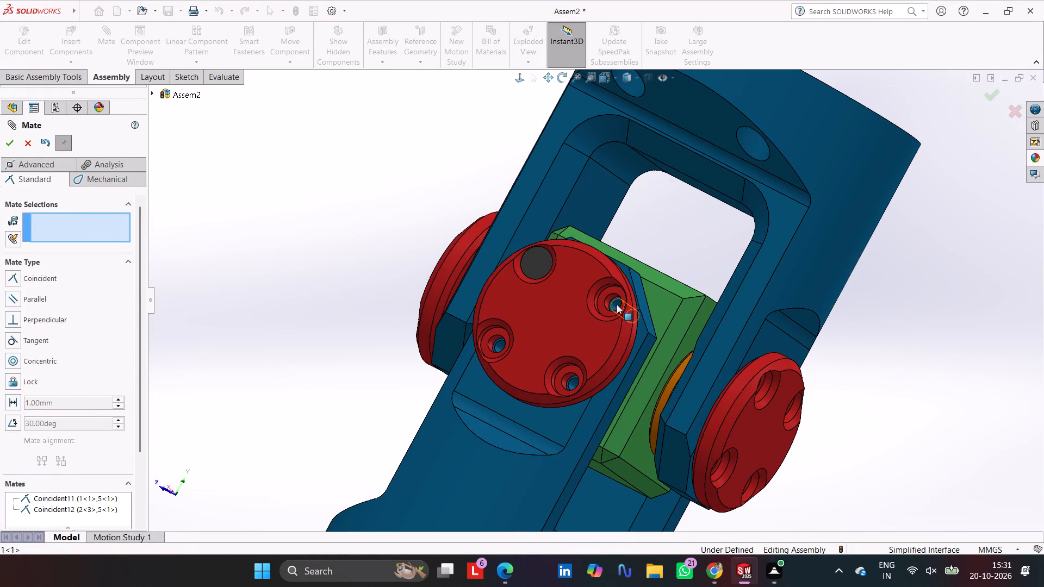
pyautogui.click(617, 304)
pyautogui.scroll(4, 432, 345)
pyautogui.click(320, 284)
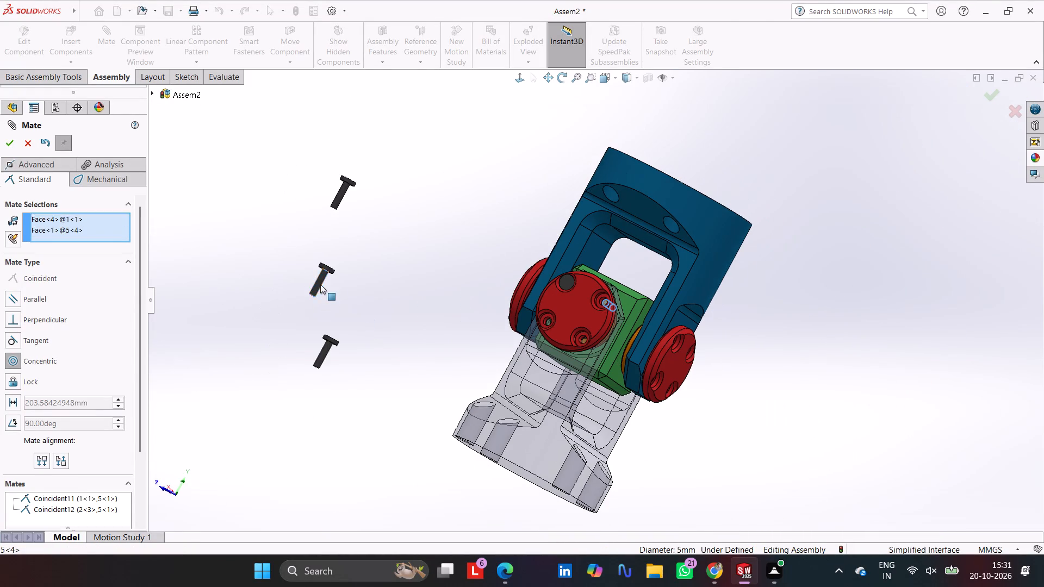
pyautogui.click(831, 340)
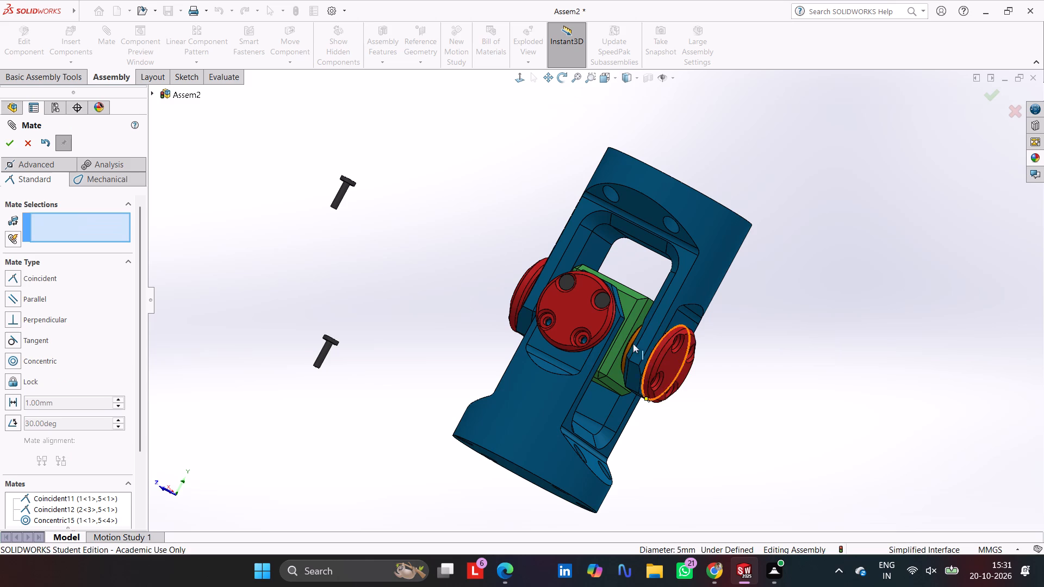
# Add a concentric mate between pin 5<3> and the yoke hole behind the same flange's lowest hole.
pyautogui.click(585, 341)
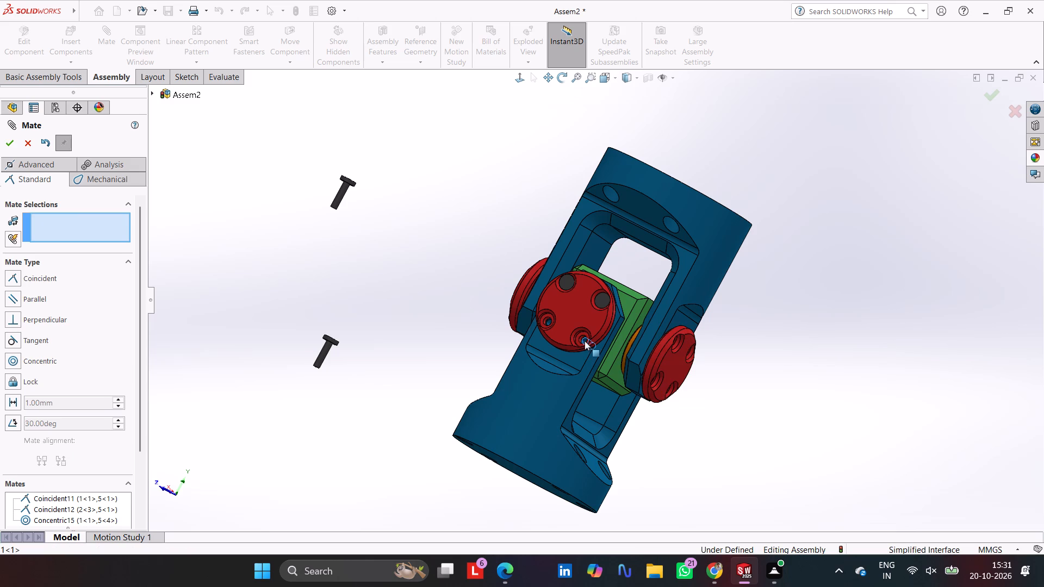
pyautogui.click(321, 354)
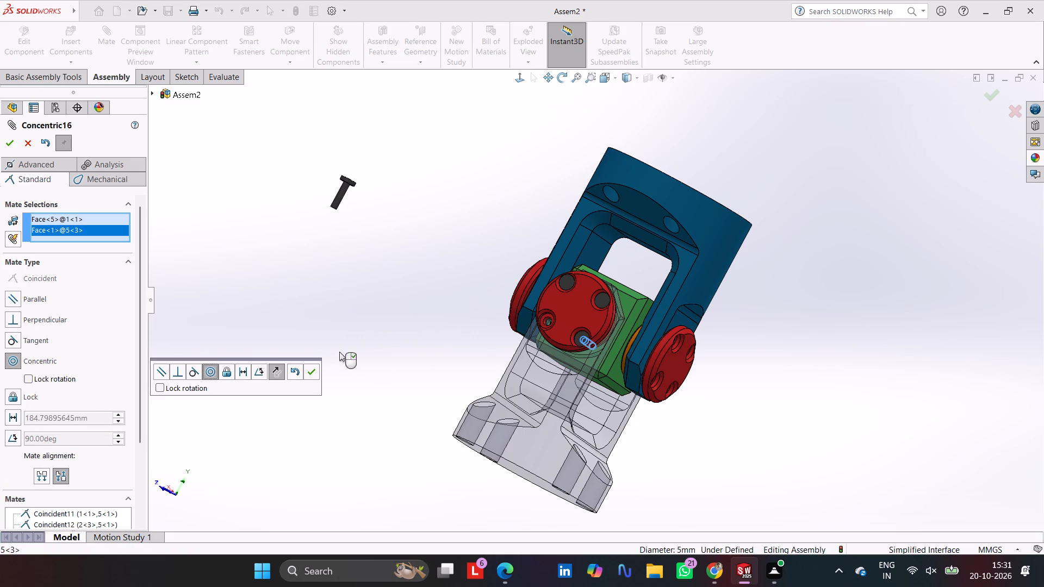
pyautogui.click(314, 370)
# Add a concentric mate between the last loose pin, 5<2>, and the yoke hole behind the same flange's remaining open hole.
pyautogui.click(342, 196)
pyautogui.scroll(-6, 575, 342)
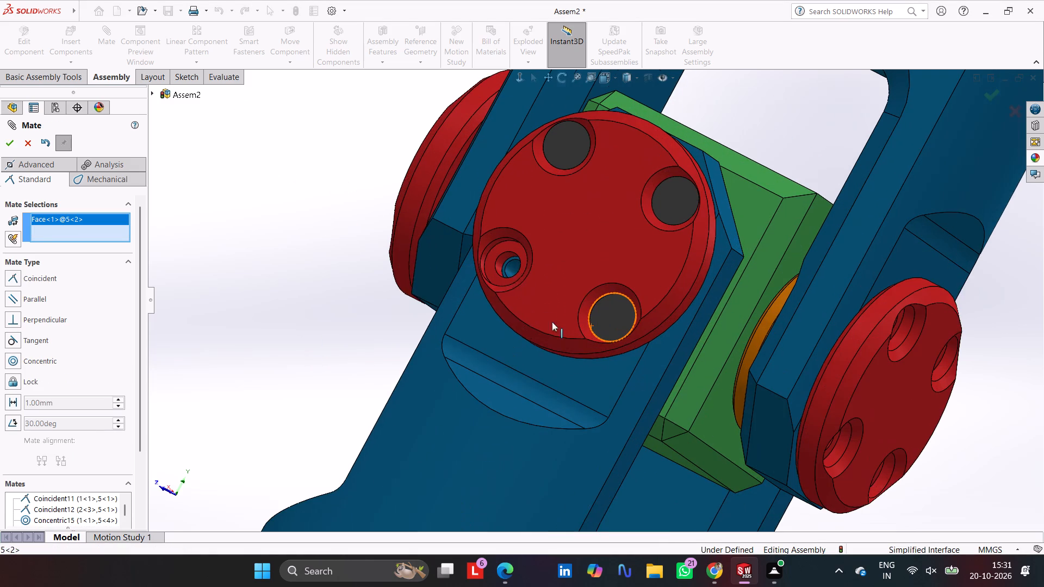
pyautogui.click(511, 268)
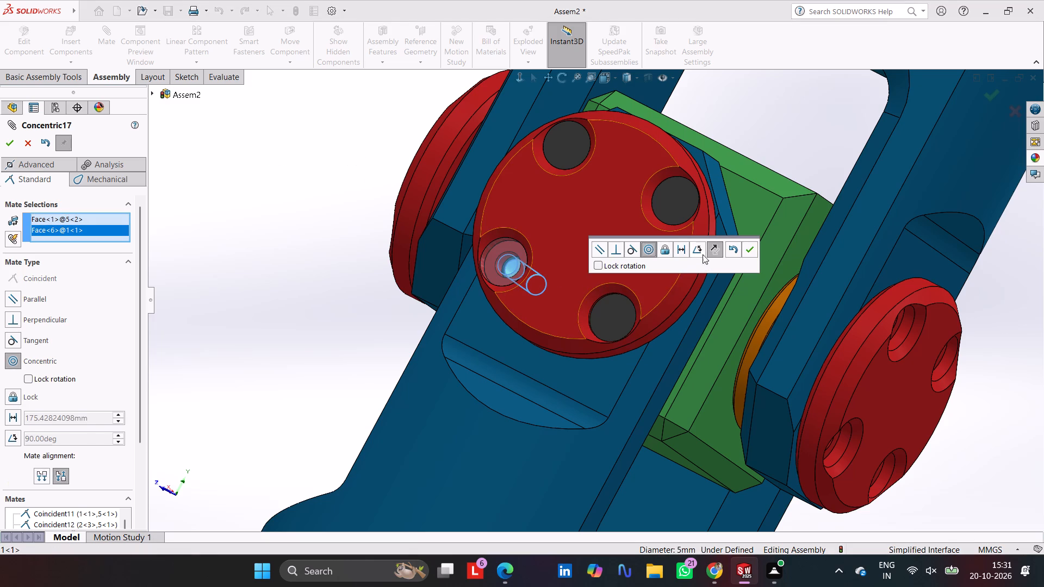
pyautogui.click(754, 250)
# Pull the three unseated pins outward along their axes, clear of the red flange's counterbores.
pyautogui.moveTo(668, 210); pyautogui.dragTo(514, 151)
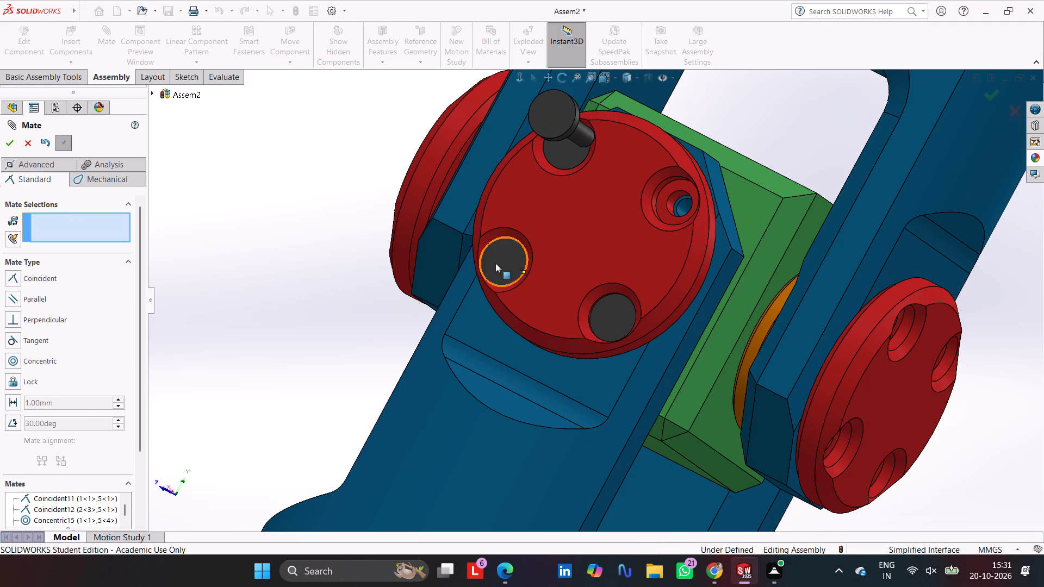
pyautogui.moveTo(495, 260); pyautogui.dragTo(401, 226)
pyautogui.moveTo(615, 318); pyautogui.dragTo(386, 248)
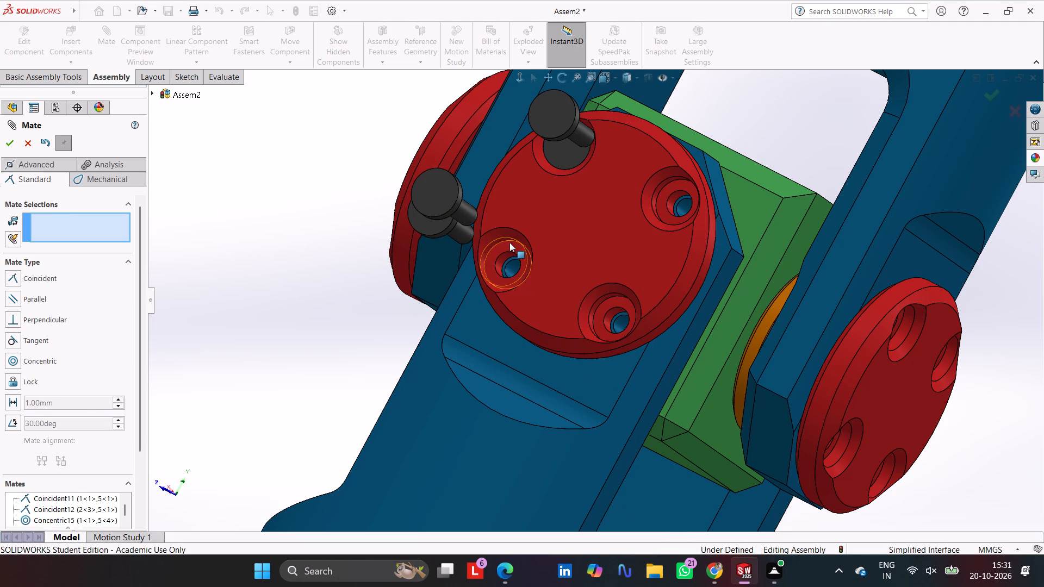
# Mate the underside of pin 5<2>'s head coincident with the seat of its counterbore in flange 2<3>.
pyautogui.click(511, 242)
pyautogui.moveTo(554, 256); pyautogui.dragTo(486, 236, button='middle')
pyautogui.moveTo(410, 242); pyautogui.dragTo(350, 229, button='middle')
pyautogui.click(324, 188)
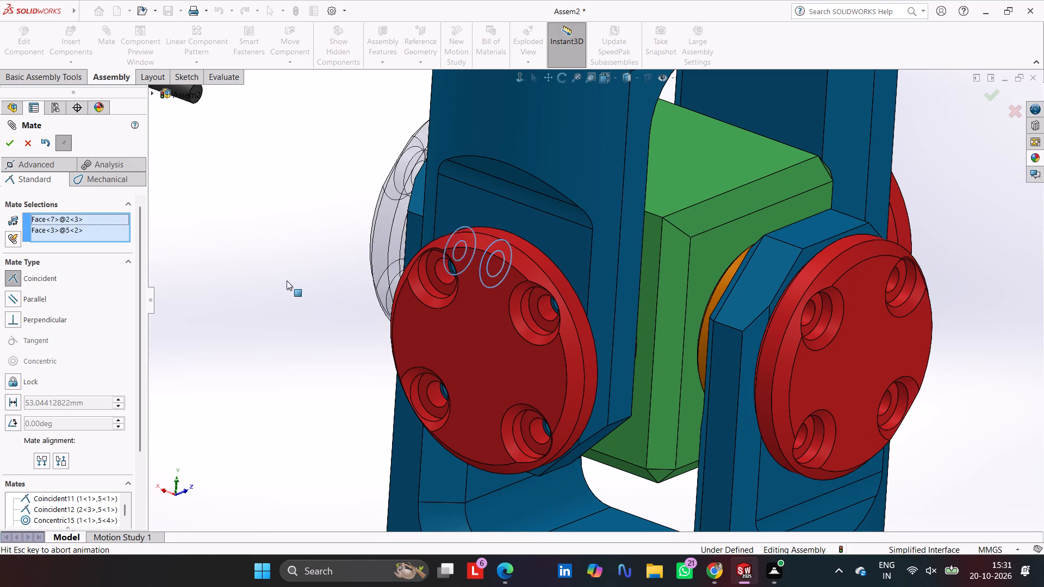
pyautogui.click(274, 251)
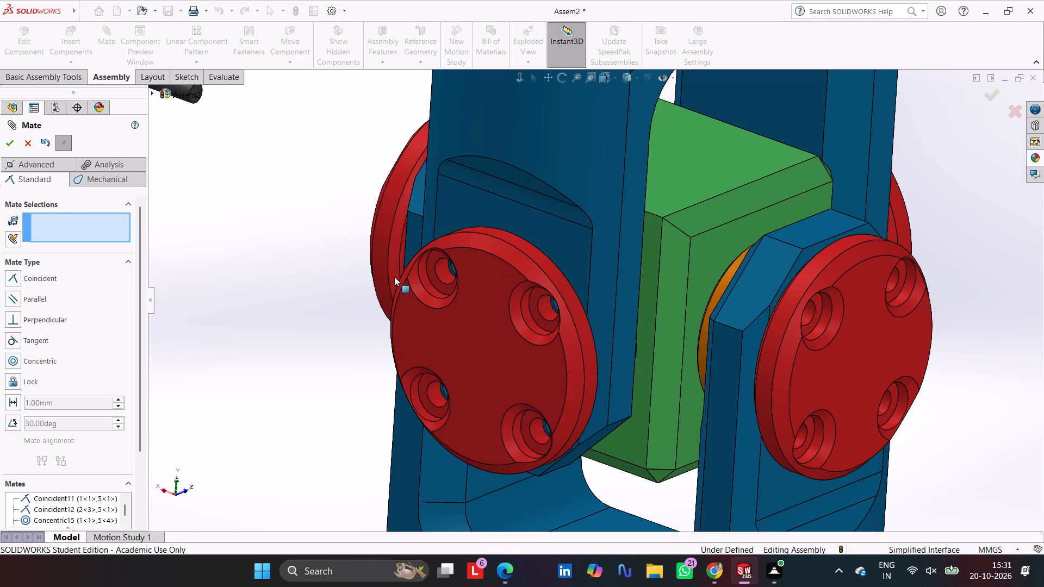
# Mate the underside of pin 5<4>'s head coincident with its counterbore seat in flange 2<3>.
pyautogui.moveTo(394, 277); pyautogui.dragTo(515, 325, button='middle')
pyautogui.click(407, 153)
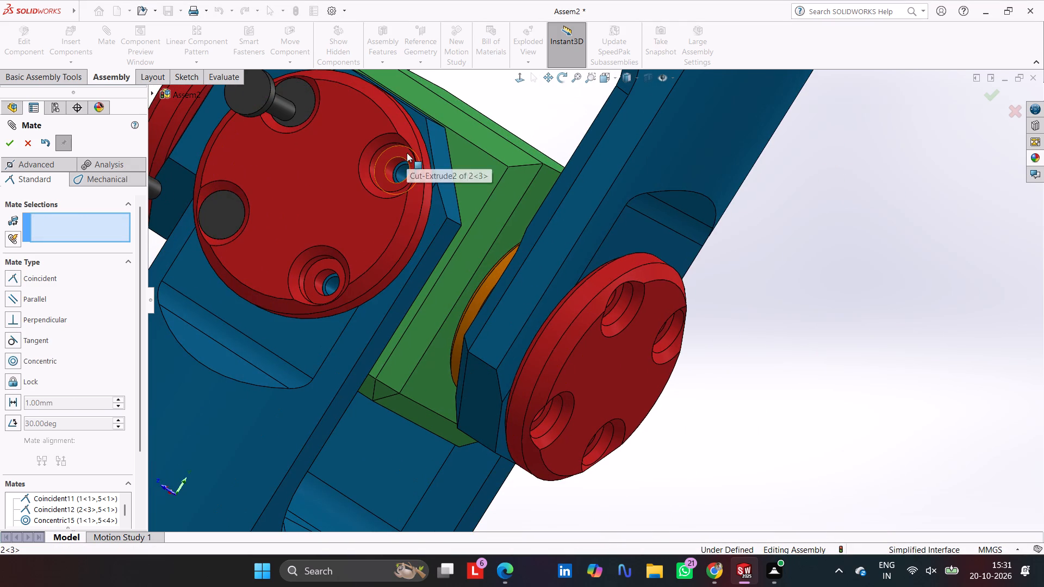
pyautogui.moveTo(483, 210); pyautogui.dragTo(364, 177, button='middle')
pyautogui.scroll(4, 339, 175)
pyautogui.scroll(-4, 341, 196)
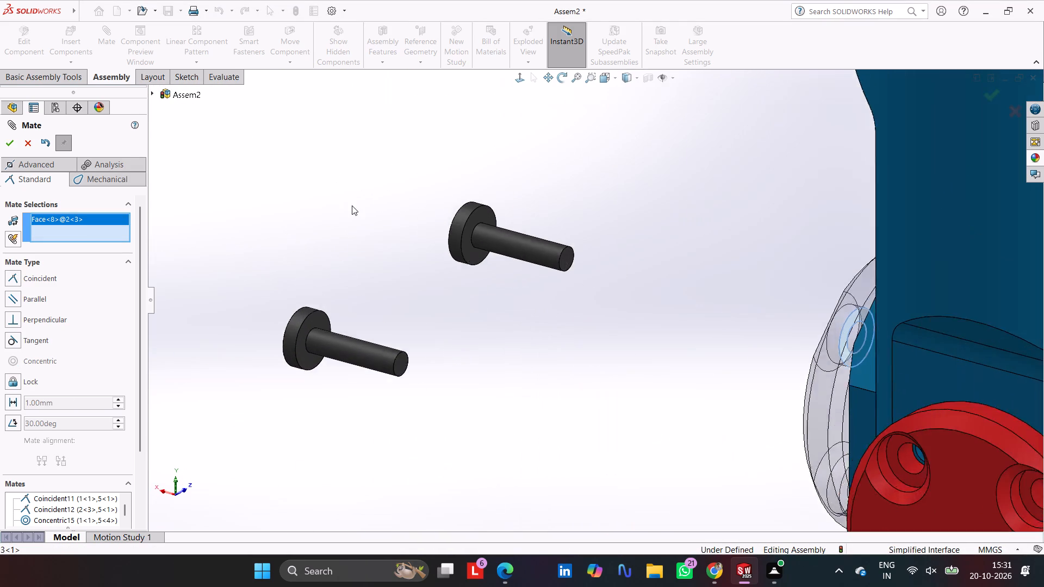
pyautogui.scroll(-2, 352, 205)
pyautogui.click(502, 269)
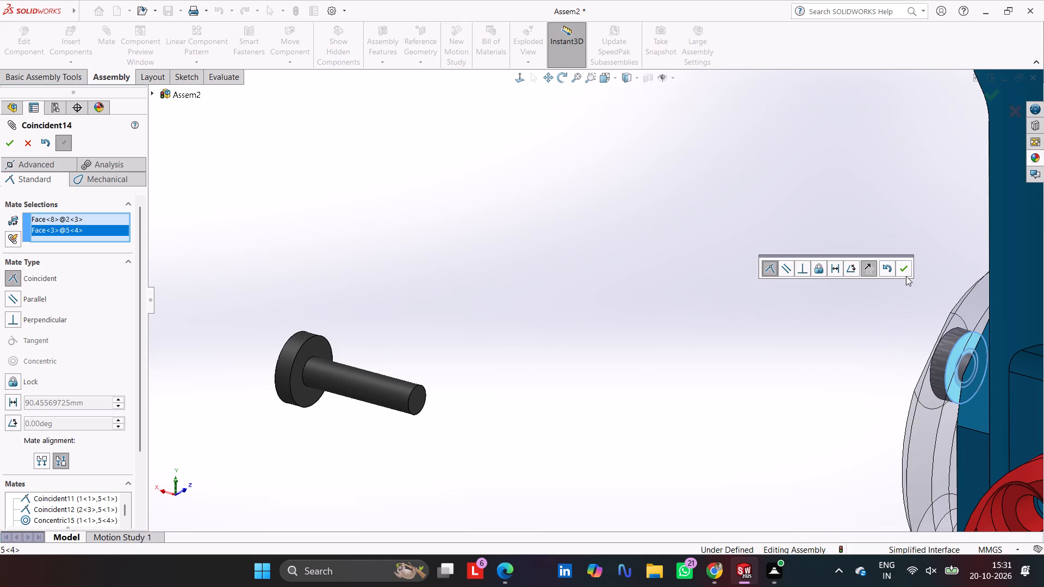
pyautogui.click(906, 266)
# Mate the underside of pin 5<3>'s head coincident with the last open counterbore seat in flange 2<3>.
pyautogui.click(299, 366)
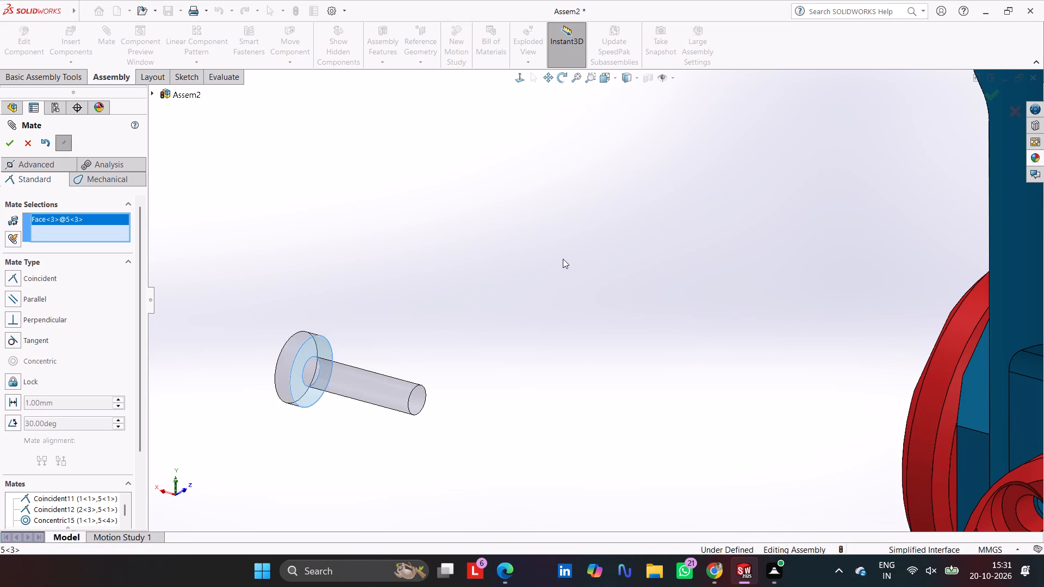
pyautogui.moveTo(563, 259); pyautogui.dragTo(755, 377, button='middle')
pyautogui.scroll(4, 831, 388)
pyautogui.scroll(-5, 807, 407)
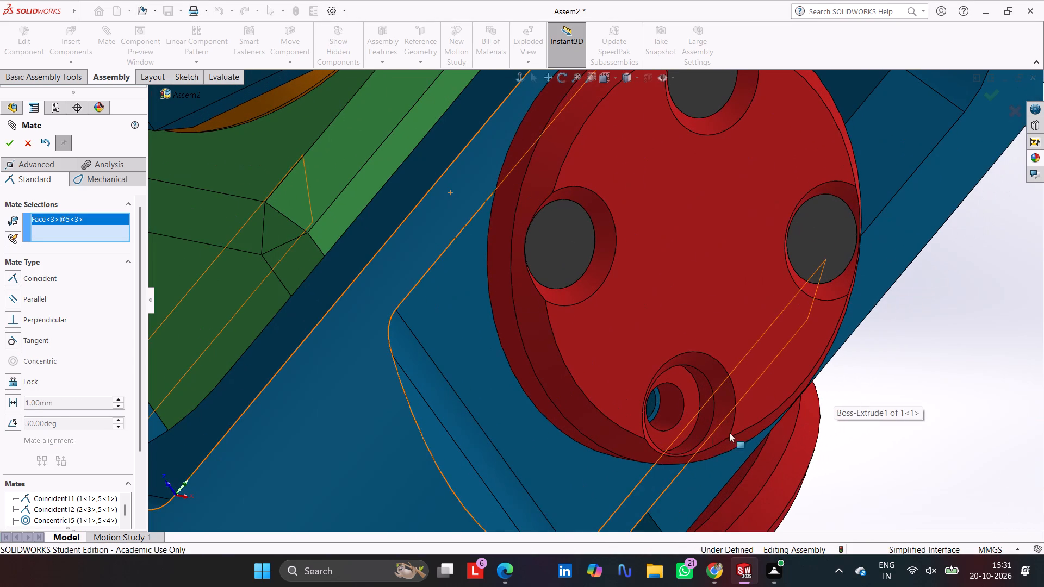
pyautogui.click(690, 391)
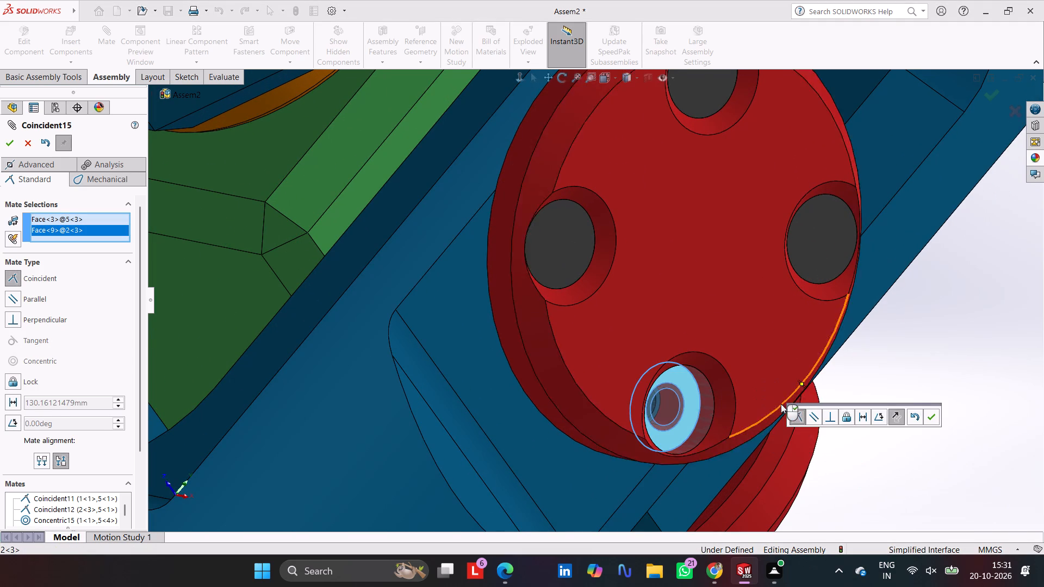
pyautogui.click(933, 417)
# Finish mating and paste four more copies of headed pin 5 beside the joint, near the unpinned flange 2<1>.
pyautogui.scroll(4, 891, 398)
pyautogui.moveTo(892, 330); pyautogui.dragTo(890, 330, button='middle')
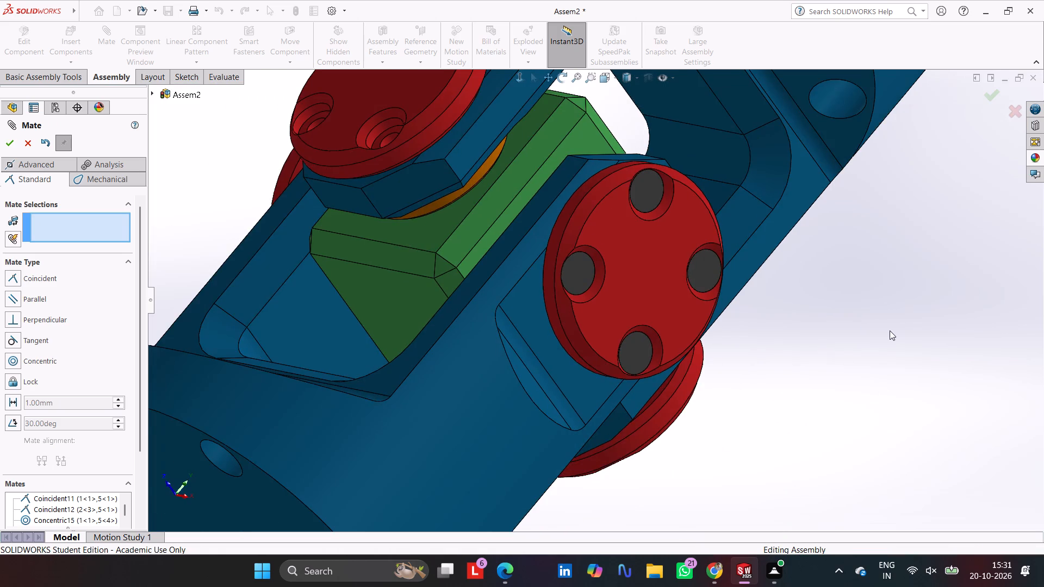
pyautogui.moveTo(890, 330); pyautogui.dragTo(742, 356, button='middle')
pyautogui.scroll(4, 877, 352)
pyautogui.scroll(-1, 888, 344)
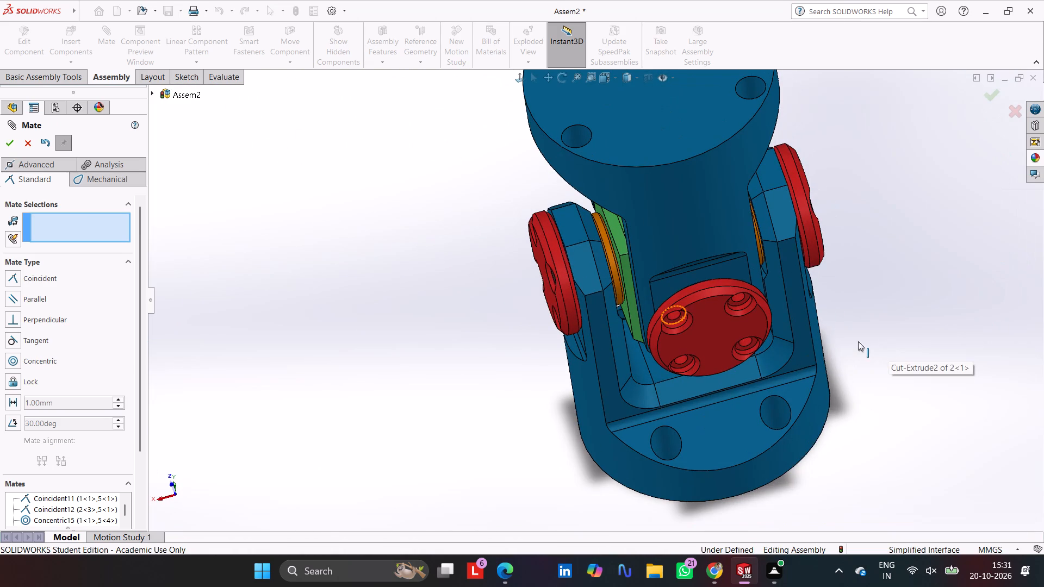
pyautogui.press('Escape')
pyautogui.hotkey('ctrl', 'v')
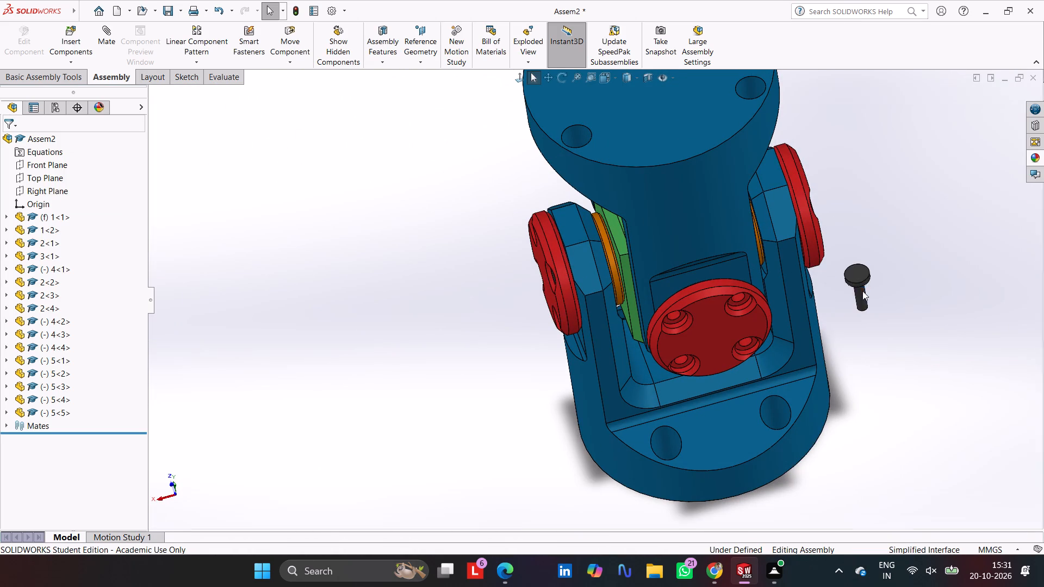
pyautogui.hotkey('ctrl', 'v')
pyautogui.hotkey('ctrl', 'v')
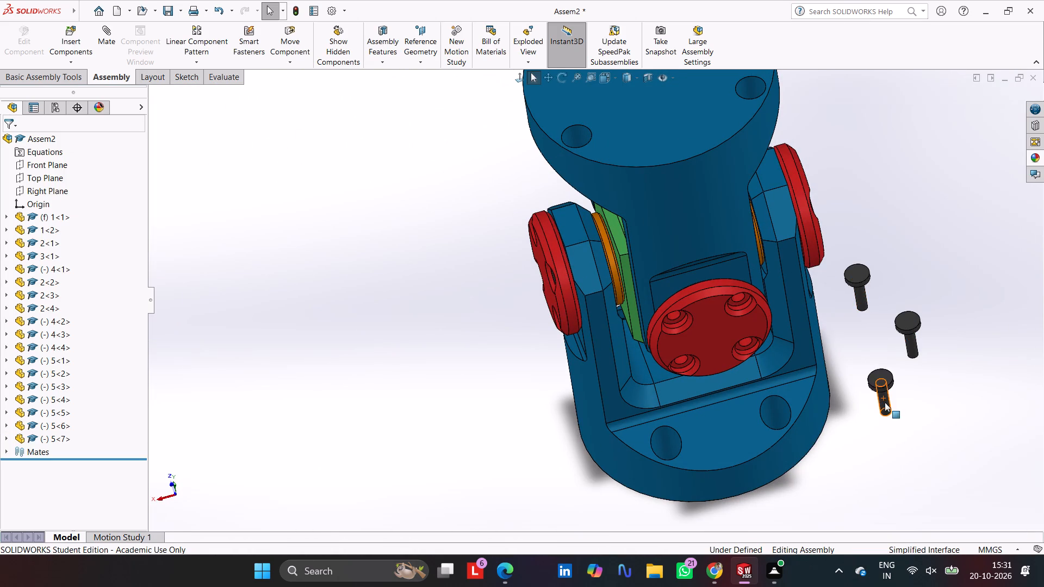
pyautogui.hotkey('ctrl', 'v')
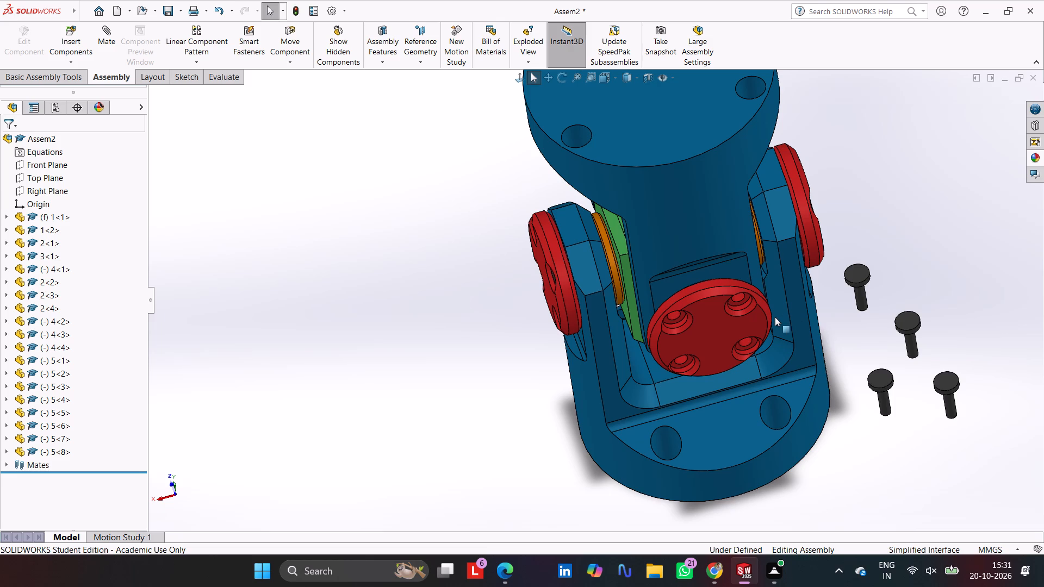
pyautogui.press('Escape')
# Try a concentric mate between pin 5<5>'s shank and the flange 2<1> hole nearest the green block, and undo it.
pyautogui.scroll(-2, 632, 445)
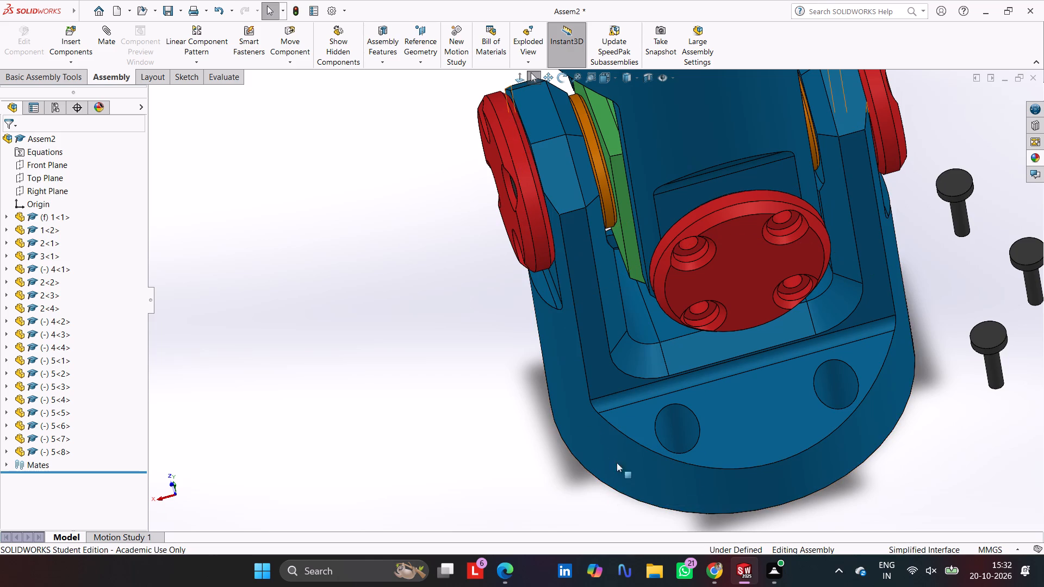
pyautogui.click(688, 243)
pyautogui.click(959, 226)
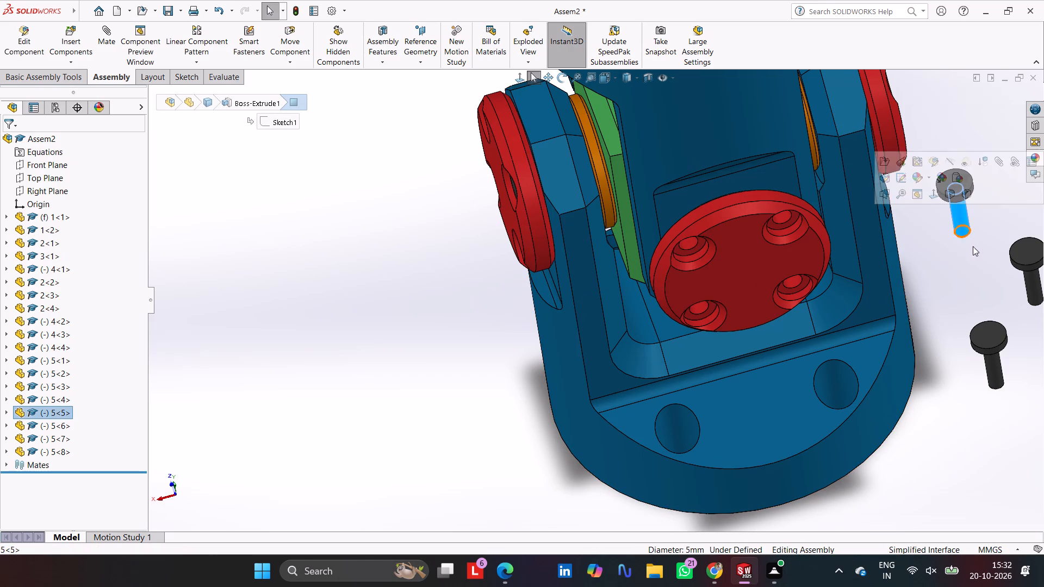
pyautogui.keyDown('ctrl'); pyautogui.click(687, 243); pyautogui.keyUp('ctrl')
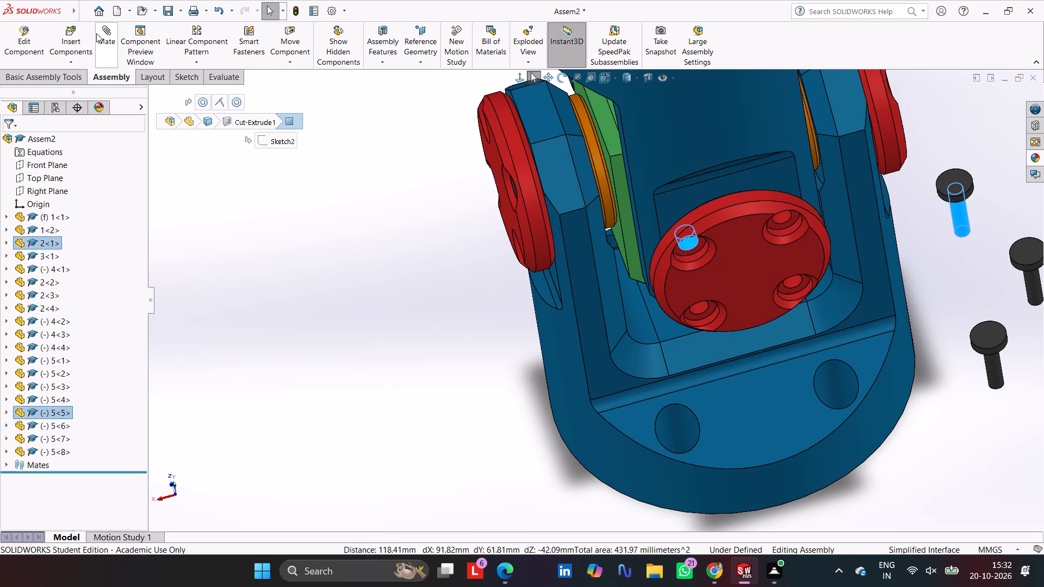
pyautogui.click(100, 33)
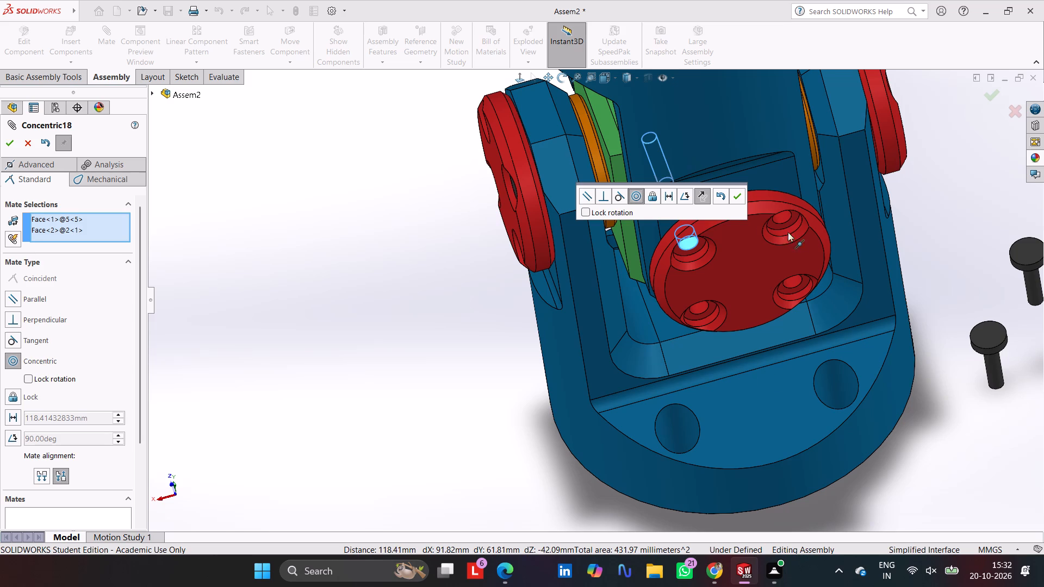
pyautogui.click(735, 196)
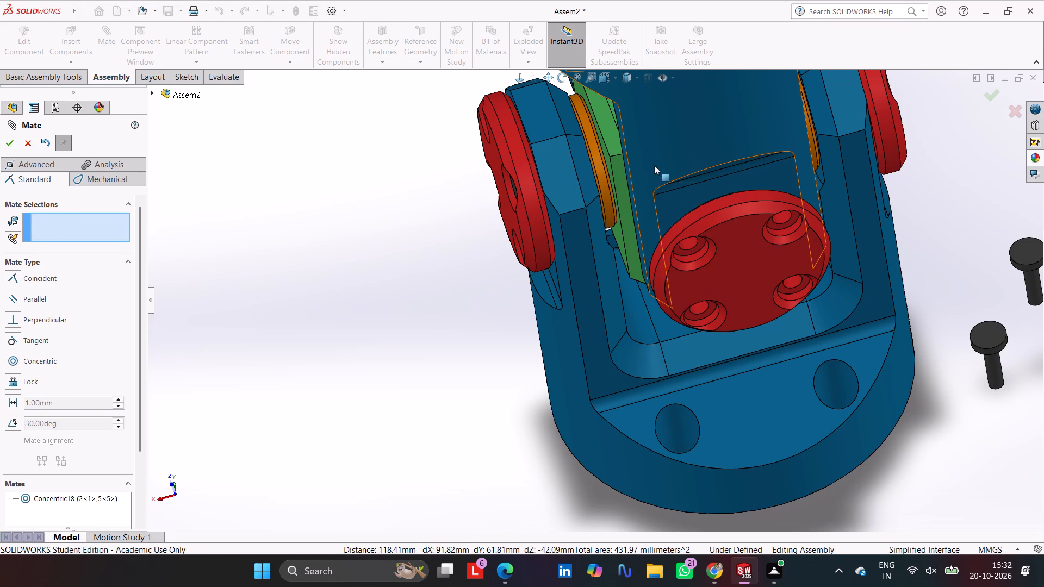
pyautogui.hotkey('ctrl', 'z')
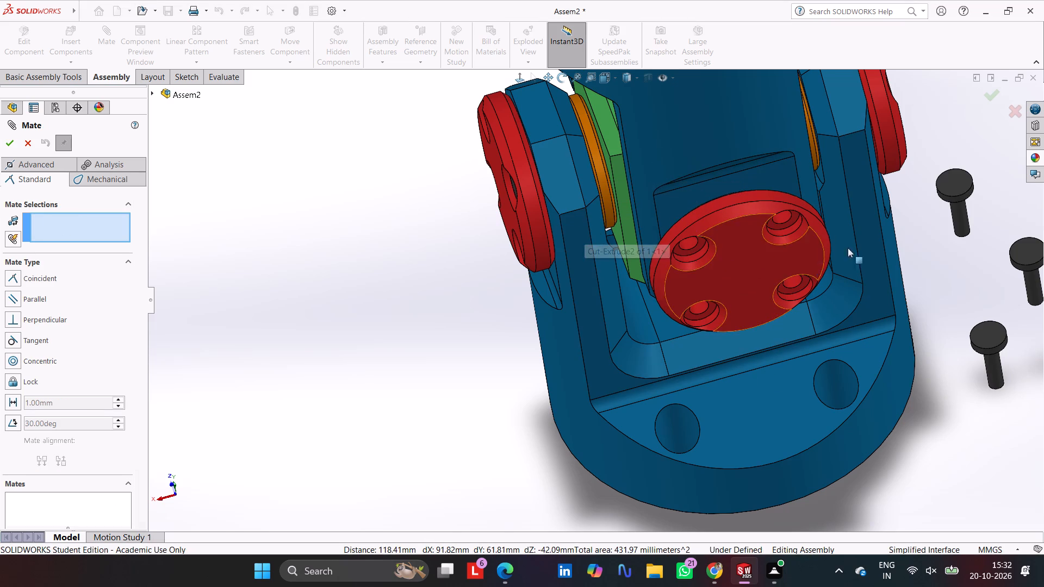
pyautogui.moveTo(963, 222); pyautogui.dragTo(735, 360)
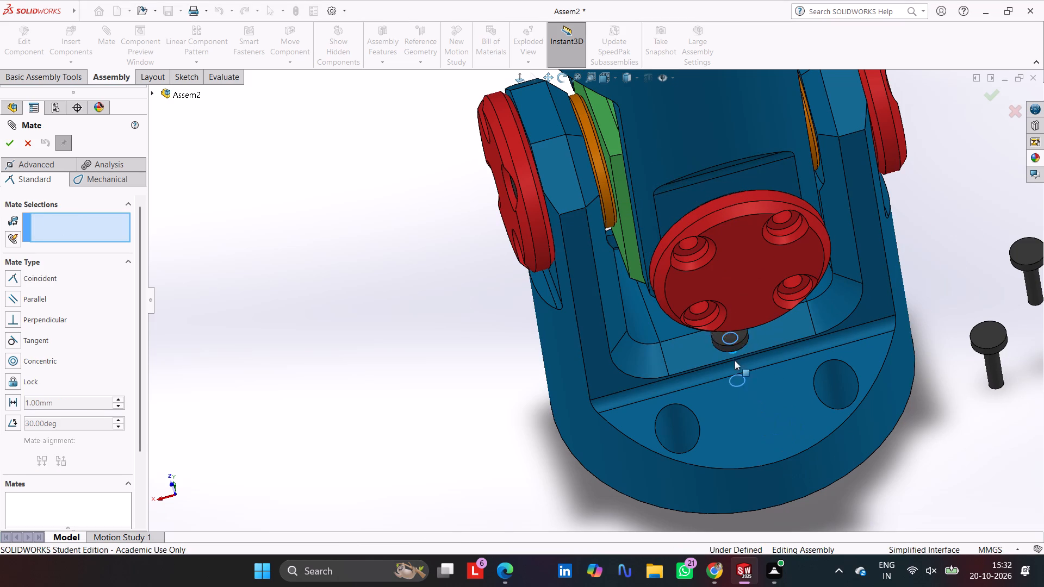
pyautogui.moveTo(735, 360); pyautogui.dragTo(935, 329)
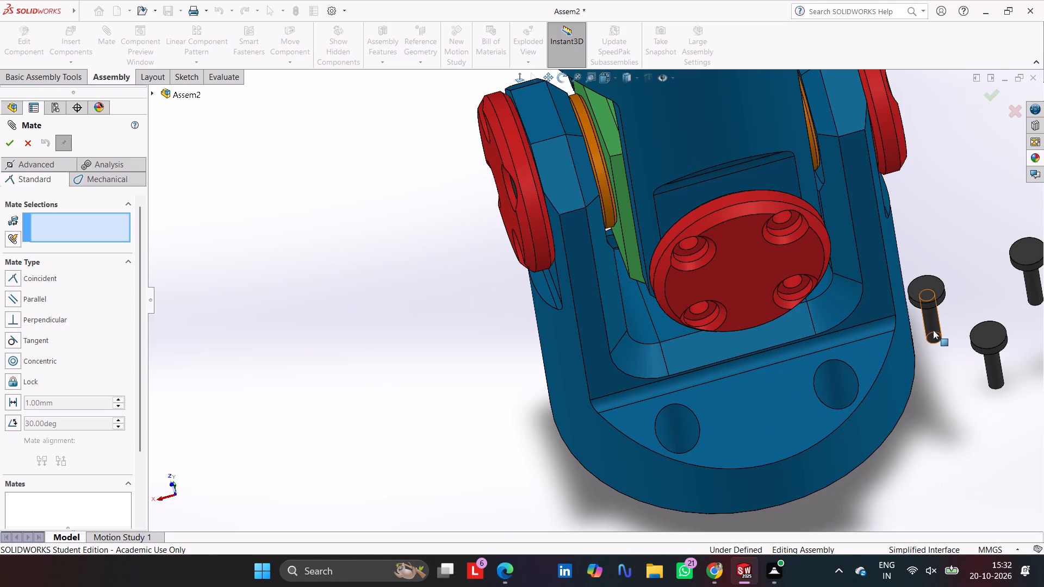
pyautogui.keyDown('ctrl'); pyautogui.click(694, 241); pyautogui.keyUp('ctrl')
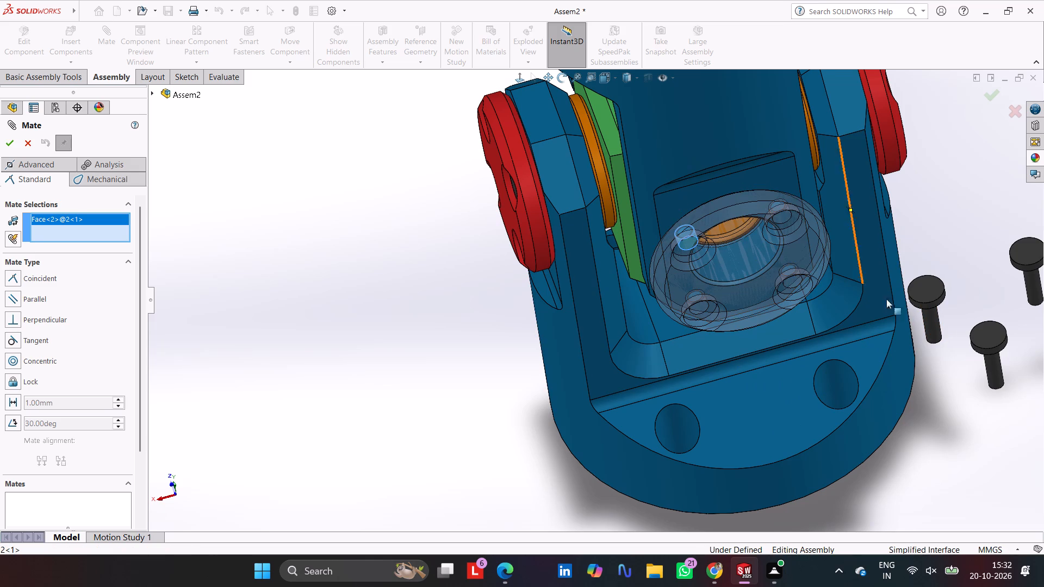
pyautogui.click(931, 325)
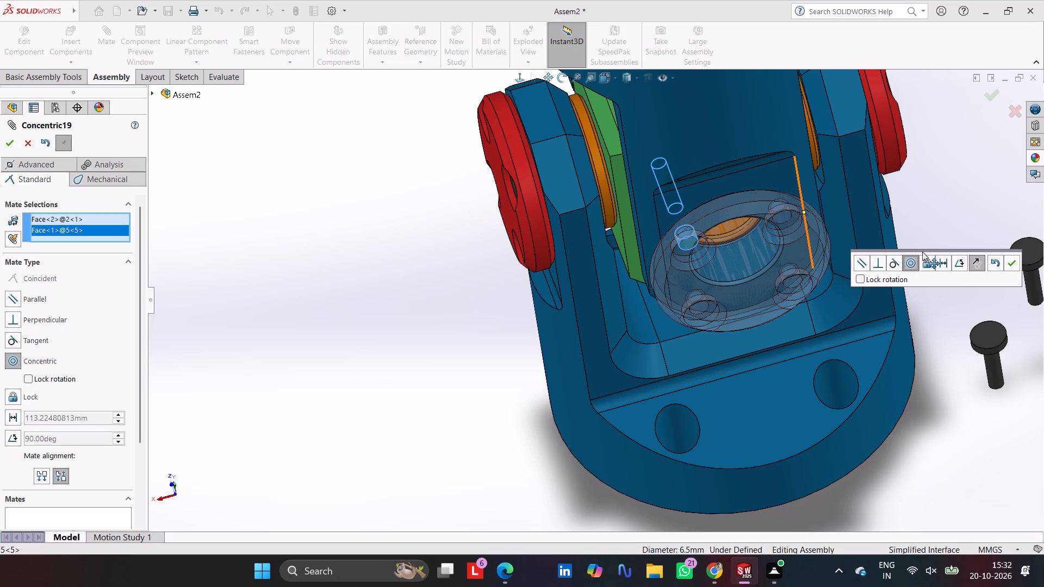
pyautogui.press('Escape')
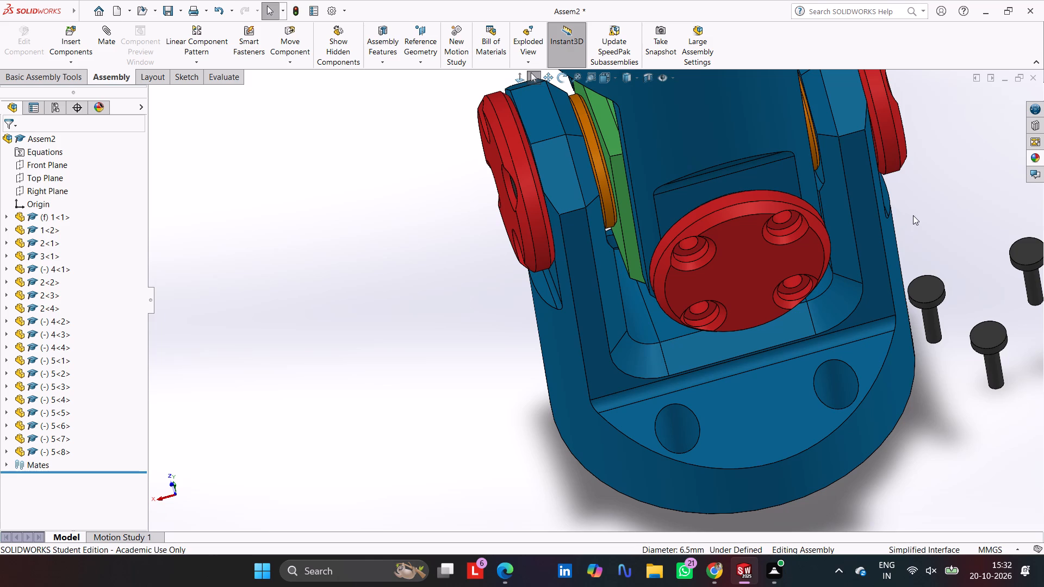
# Undo the last three pasted pins, 5<8>, 5<7> and 5<6>, keeping only pin 5<5>.
pyautogui.hotkey('ctrl', 'z')
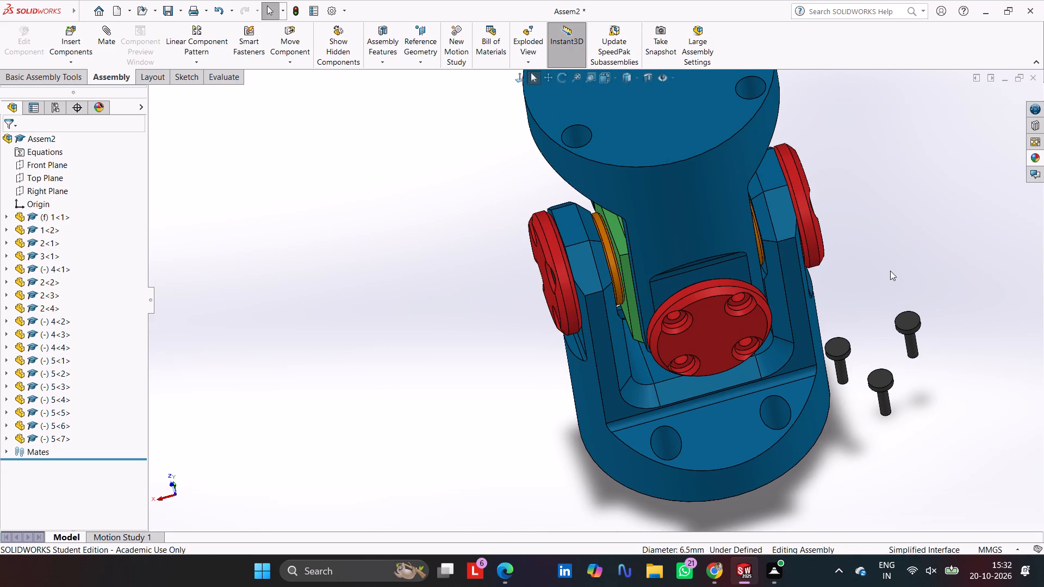
pyautogui.hotkey('ctrl', 'z')
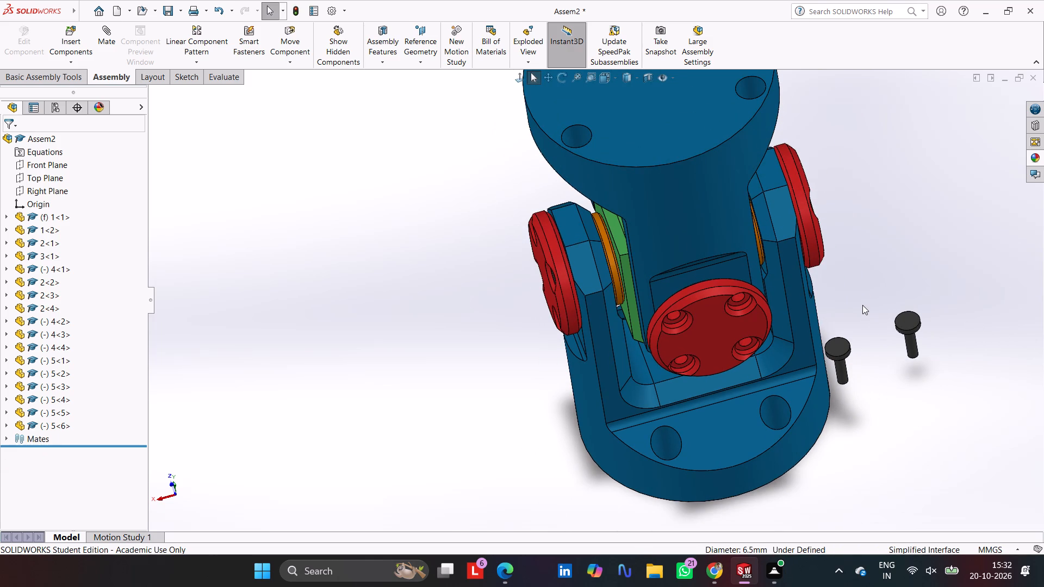
pyautogui.moveTo(862, 302); pyautogui.dragTo(880, 223, button='middle')
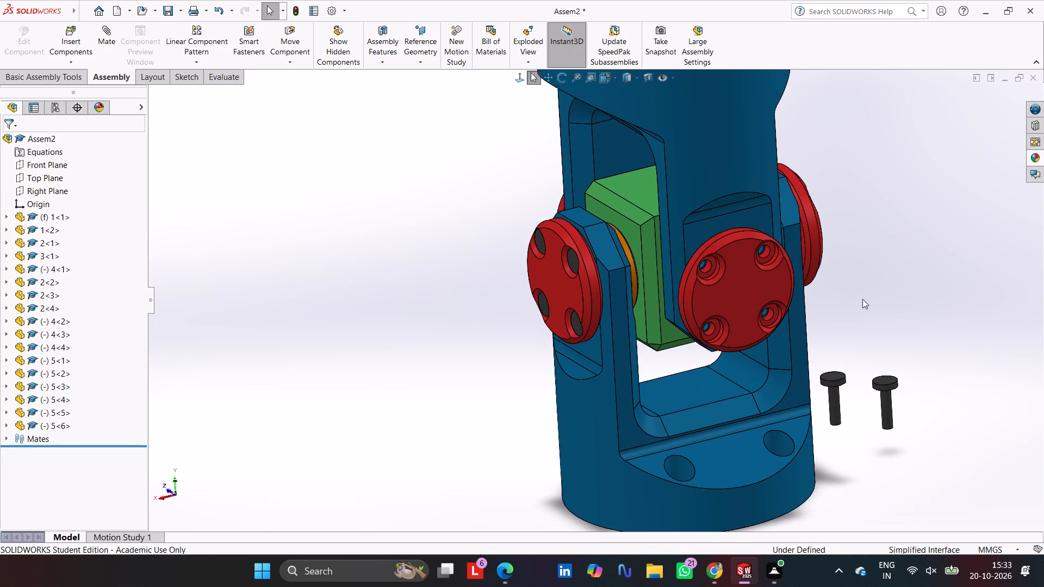
pyautogui.click(878, 299)
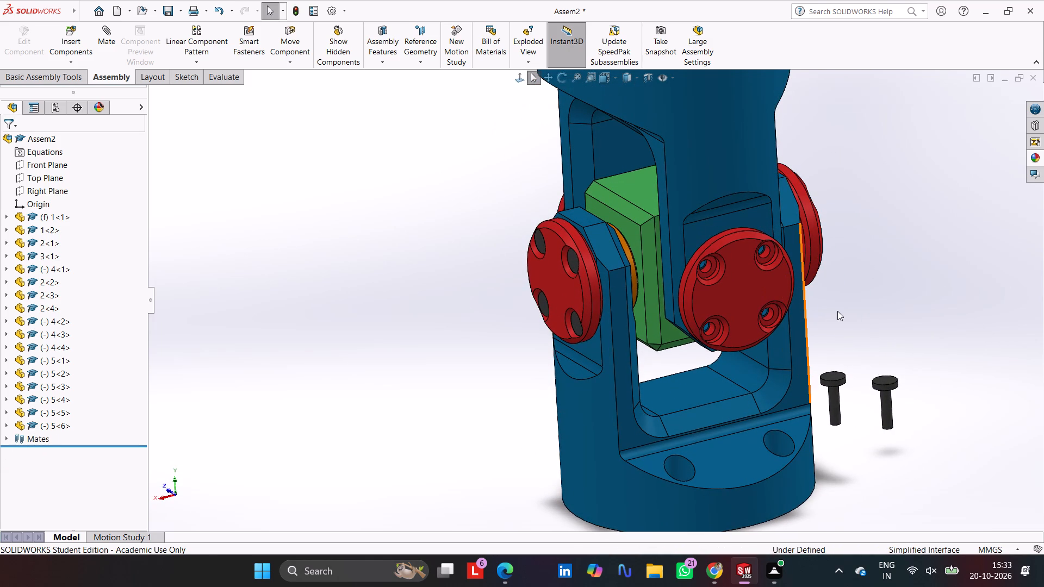
pyautogui.hotkey('ctrl', 'z')
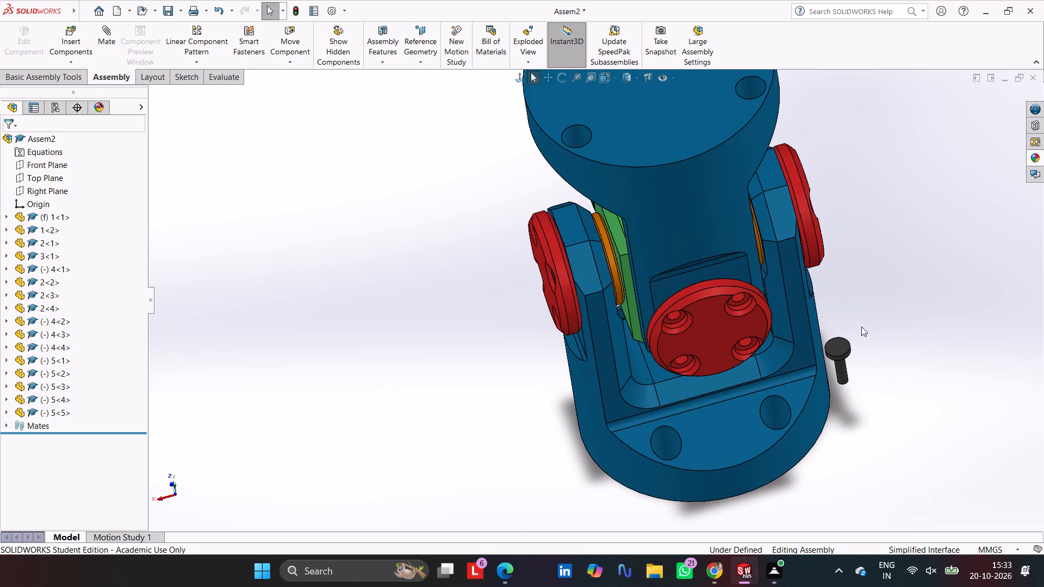
# Paste a new copy of headed pin 5 in the empty space outside an unpinned flange.
pyautogui.moveTo(891, 466); pyautogui.dragTo(949, 373, button='middle')
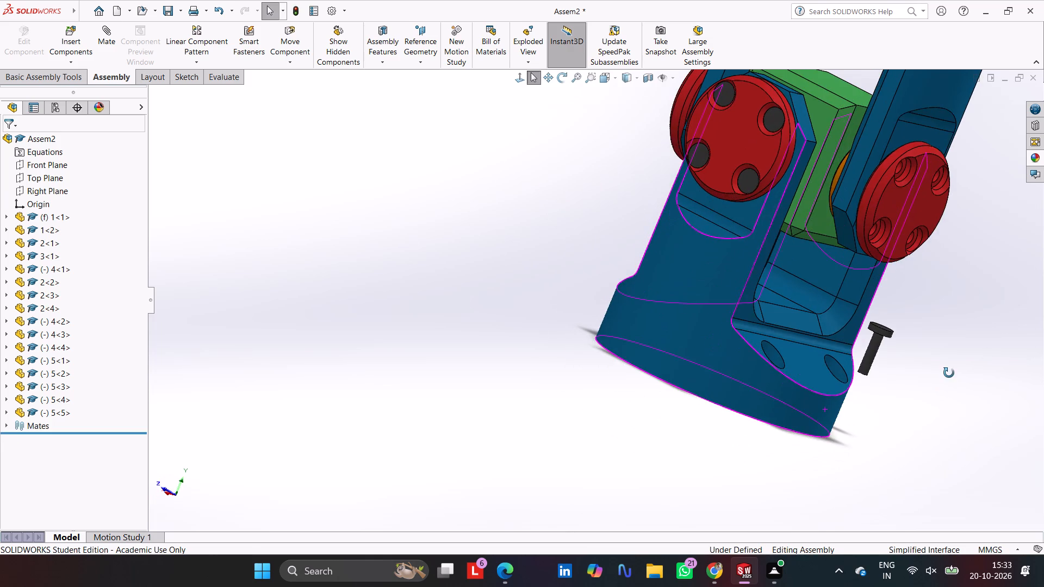
pyautogui.moveTo(949, 373); pyautogui.dragTo(949, 375, button='middle')
pyautogui.scroll(4, 970, 362)
pyautogui.scroll(-4, 885, 353)
pyautogui.moveTo(759, 375); pyautogui.dragTo(791, 419, button='middle')
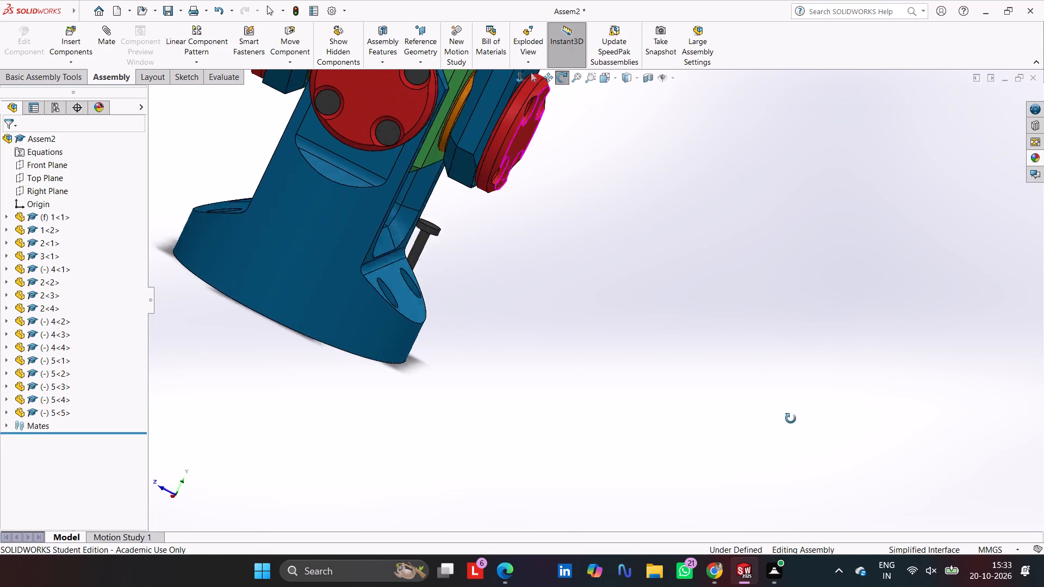
pyautogui.moveTo(791, 419); pyautogui.dragTo(790, 417, button='middle')
pyautogui.hotkey('ctrl', 'v')
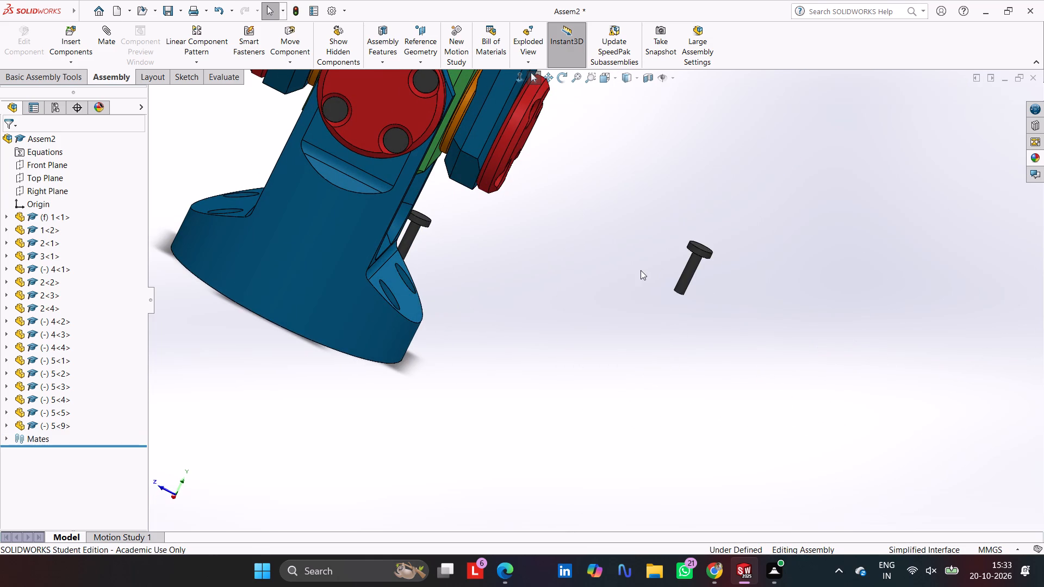
# Paste three more copies of headed pin 5 beside the unpinned flange.
pyautogui.hotkey('ctrl', 'v')
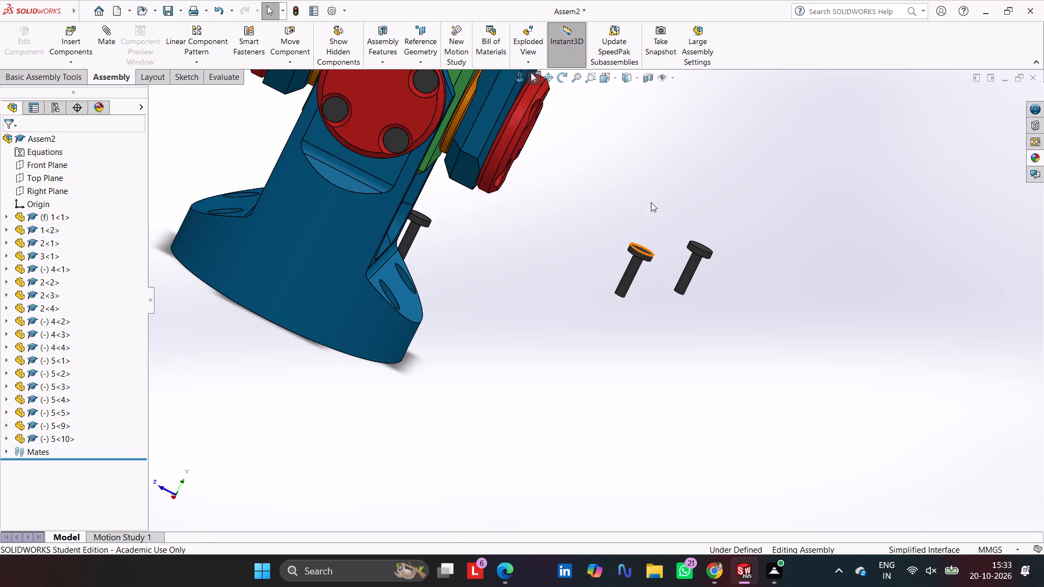
pyautogui.hotkey('ctrl', 'v')
pyautogui.hotkey('ctrl', 'v')
# Delete the stray headed pin 5<5> beside the lower yoke.
pyautogui.moveTo(584, 258); pyautogui.dragTo(530, 284, button='middle')
pyautogui.click(585, 201)
pyautogui.press('Delete')
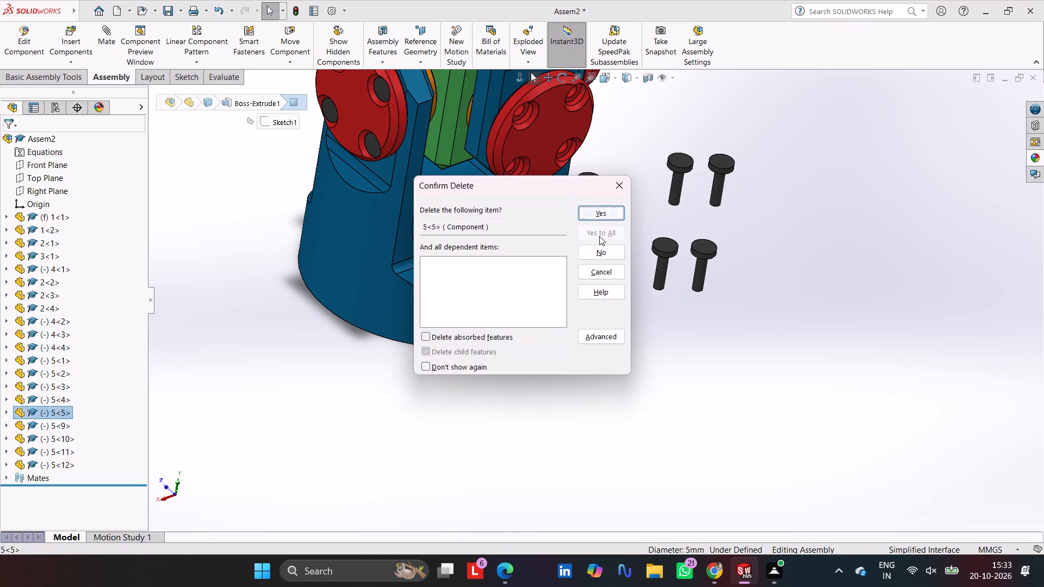
pyautogui.click(610, 209)
pyautogui.click(675, 187)
pyautogui.click(658, 189)
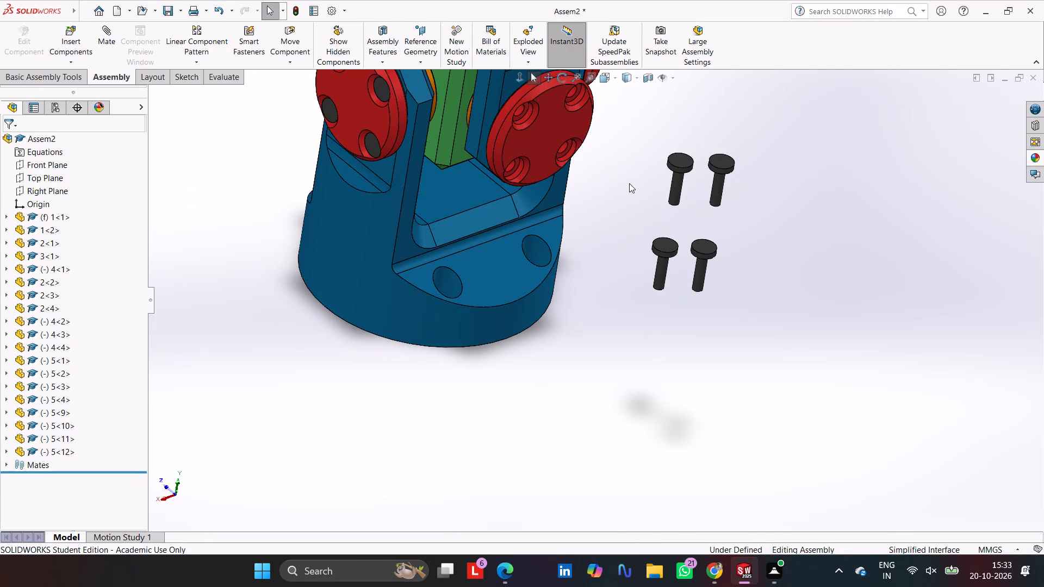
# Mate pin 5<11>'s shank concentric with the flange 2<1> hole nearest the green block.
pyautogui.scroll(-3, 637, 194)
pyautogui.click(694, 204)
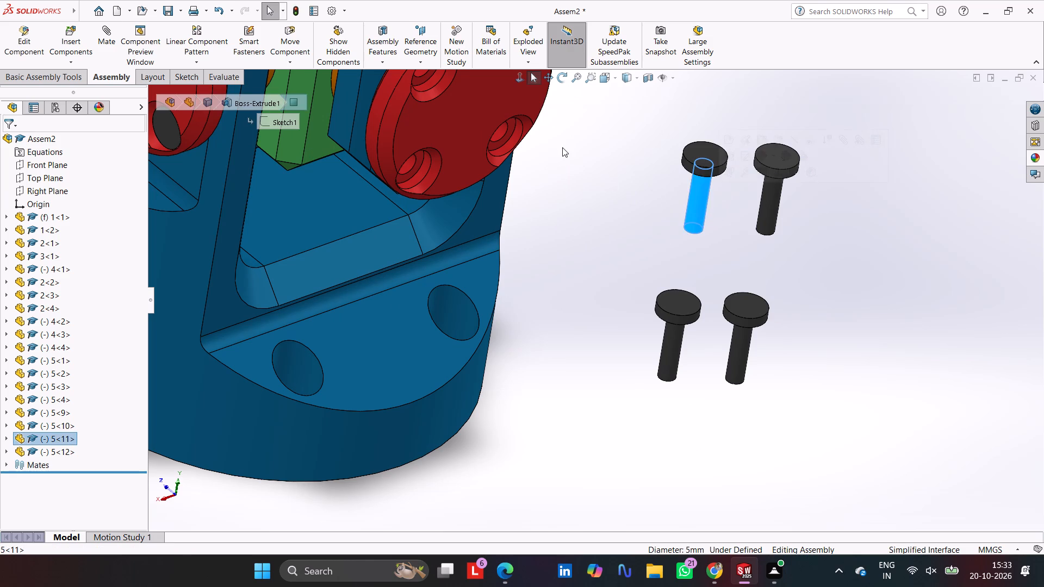
pyautogui.scroll(2, 560, 141)
pyautogui.scroll(-2, 480, 140)
pyautogui.keyDown('ctrl'); pyautogui.click(488, 155); pyautogui.keyUp('ctrl')
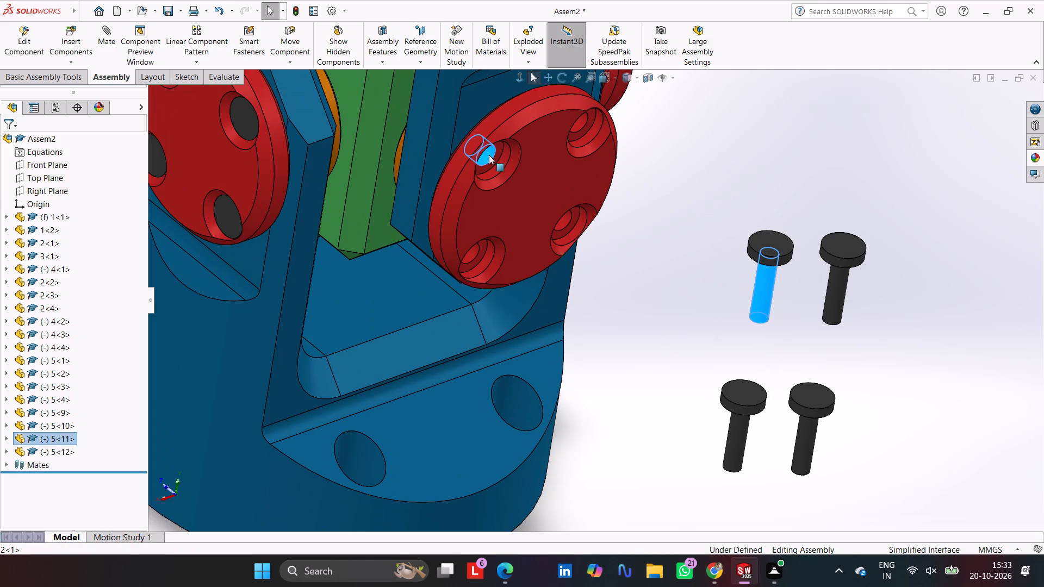
pyautogui.click(106, 36)
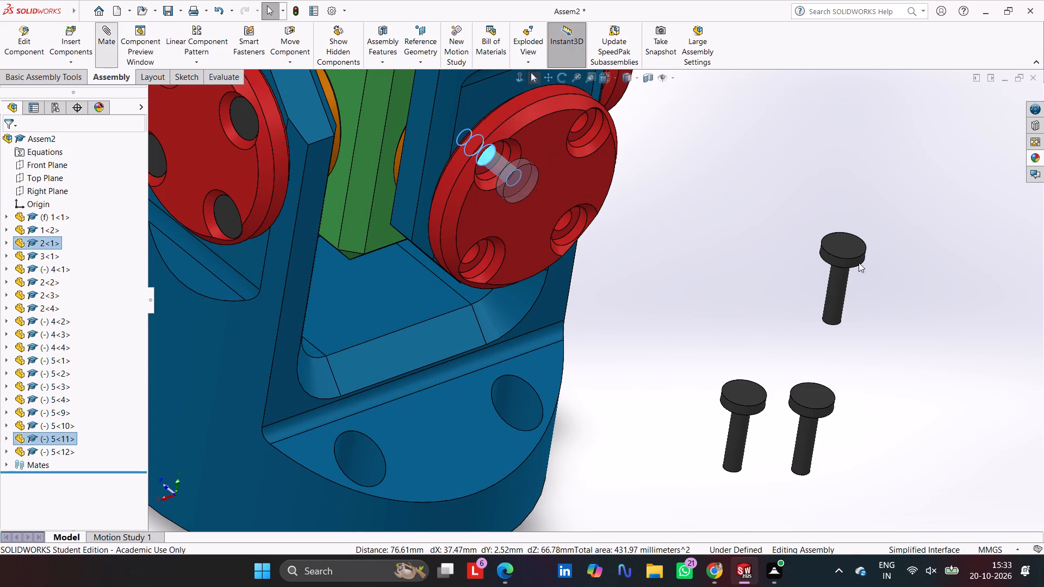
pyautogui.press('Return')
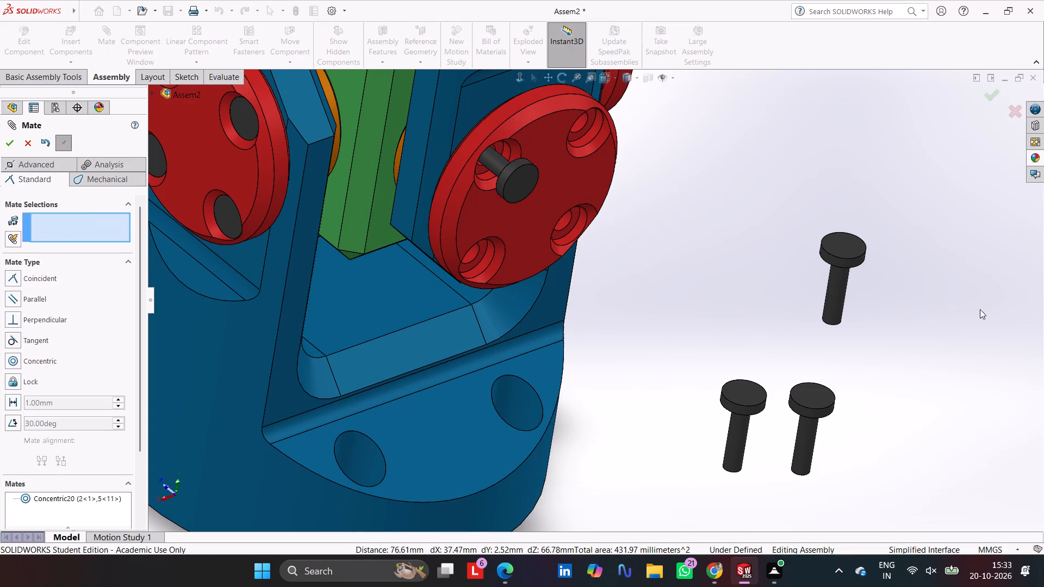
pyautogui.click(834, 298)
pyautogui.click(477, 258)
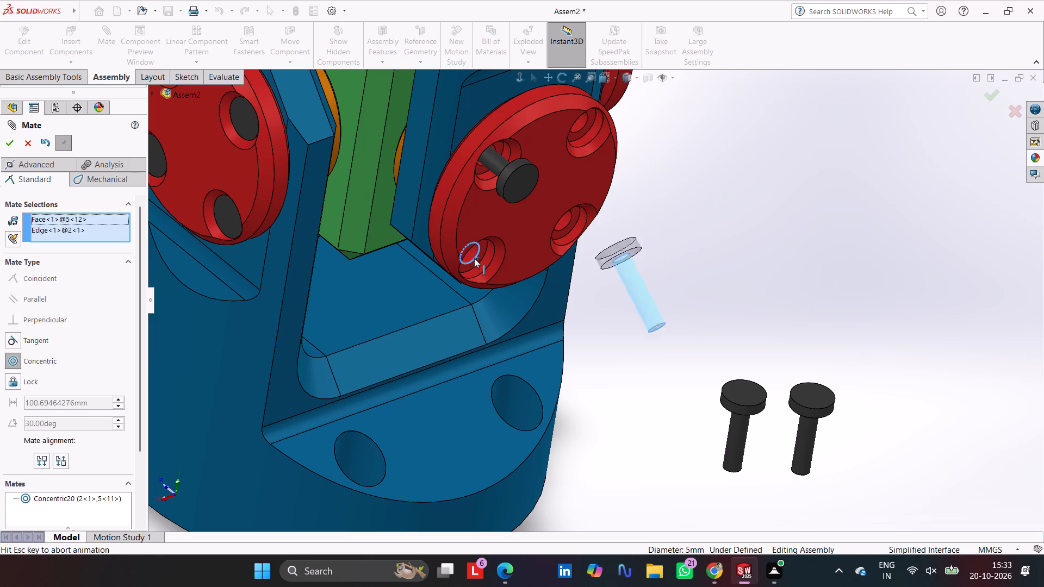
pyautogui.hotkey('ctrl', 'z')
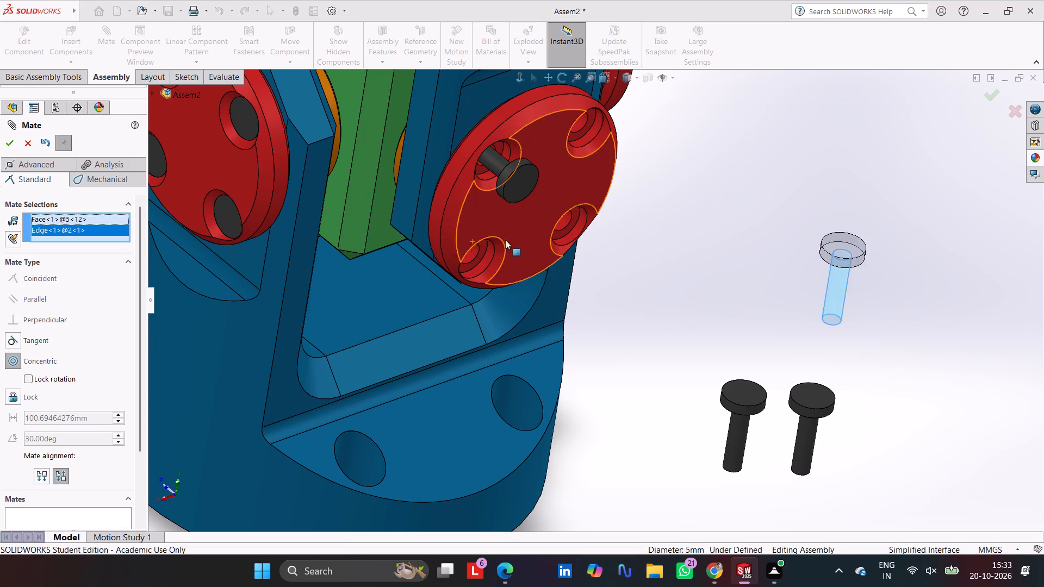
# Mate the shanks of pins 5<12>, 5<10> and 5<9> concentric with the three remaining holes of flange 2<1>.
pyautogui.click(832, 298)
pyautogui.click(469, 257)
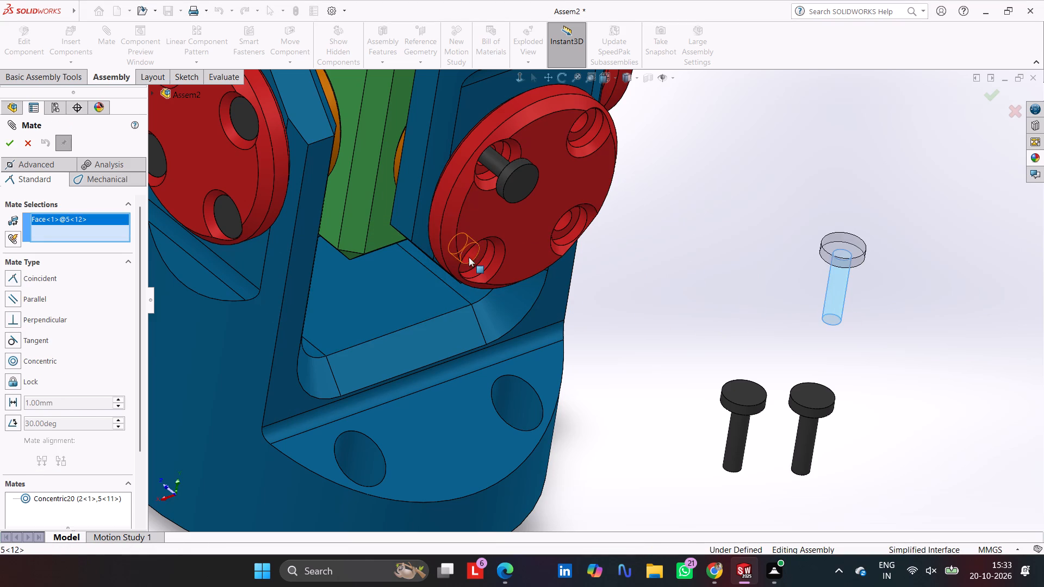
pyautogui.press('Return')
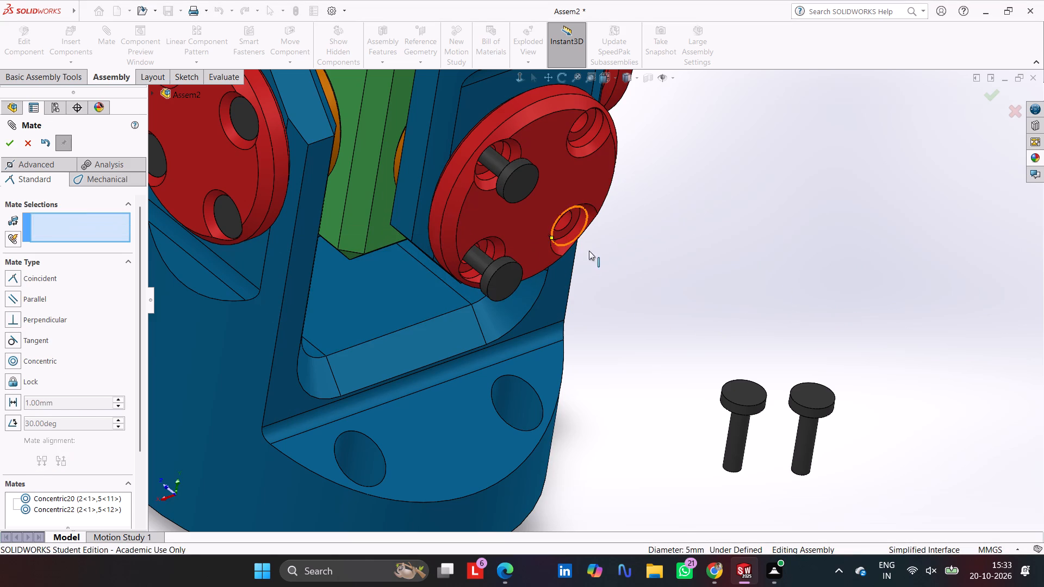
pyautogui.click(733, 440)
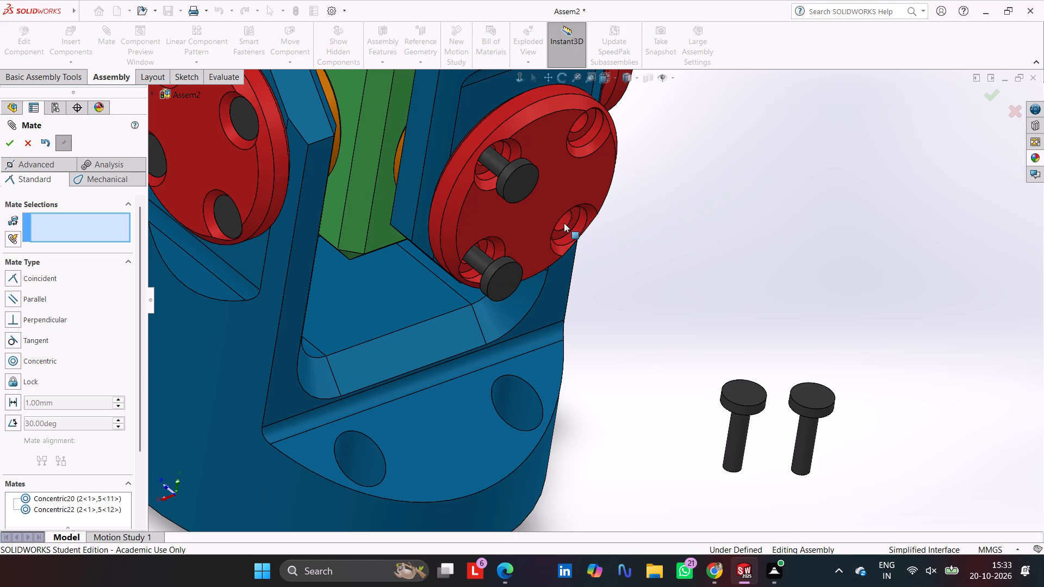
pyautogui.click(564, 223)
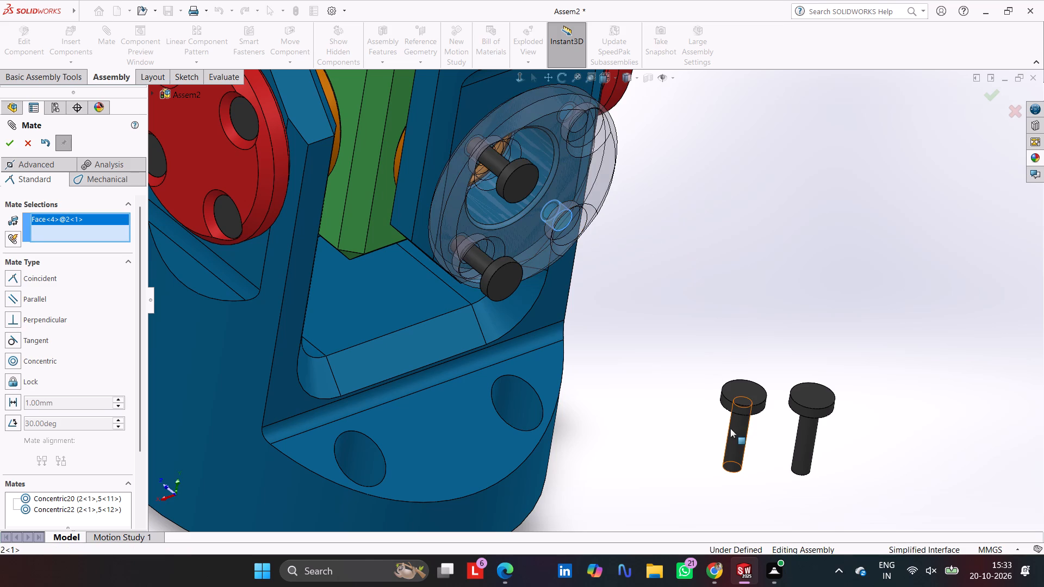
pyautogui.click(730, 428)
pyautogui.press('Return')
pyautogui.click(804, 437)
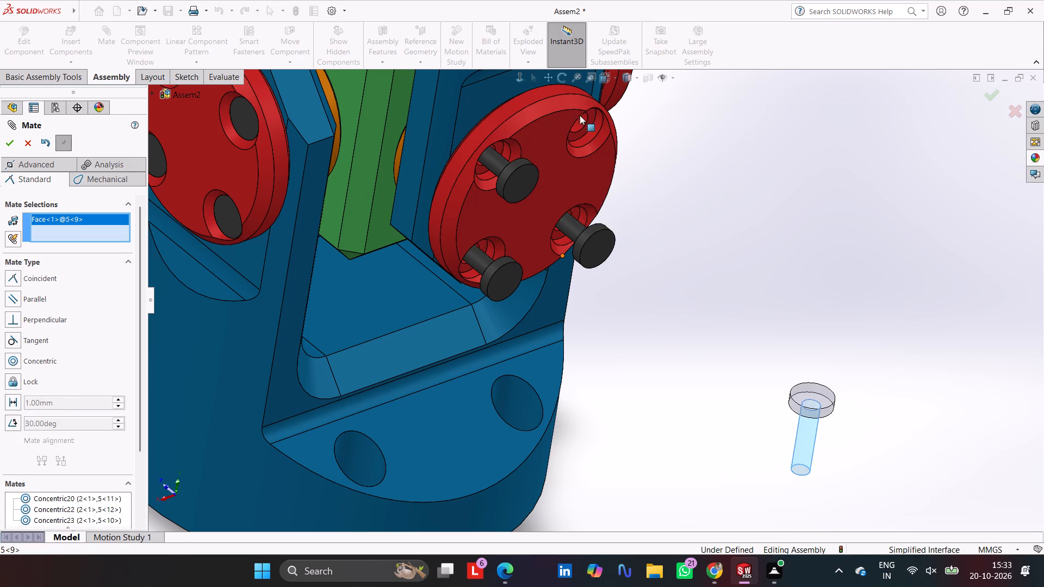
pyautogui.click(581, 123)
pyautogui.press('Return')
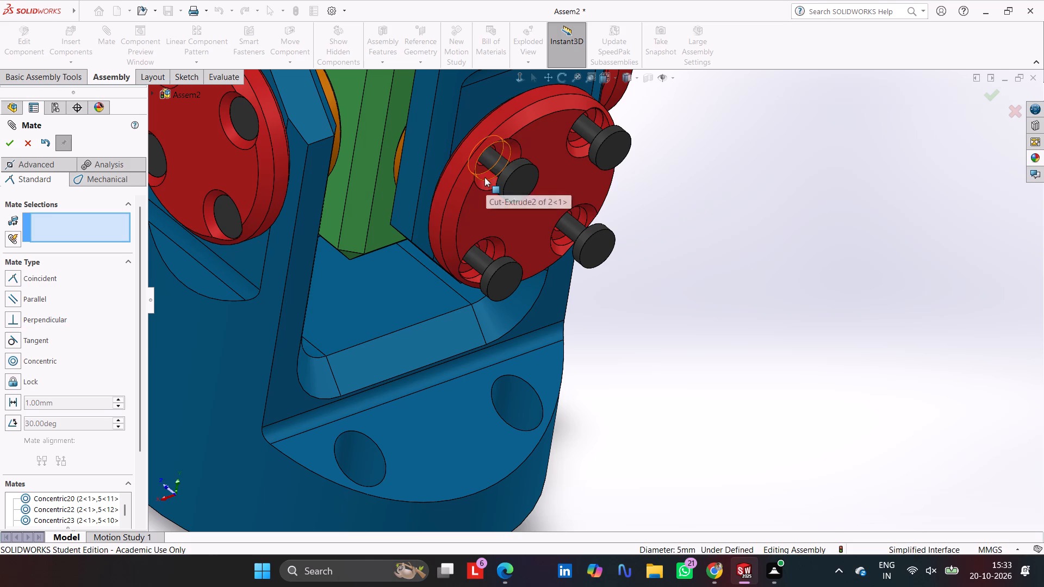
# Seat pin 5<11> in flange 2<1> with a coincident mate between the head's underside and the counterbore floor.
pyautogui.moveTo(556, 147); pyautogui.dragTo(549, 142, button='middle')
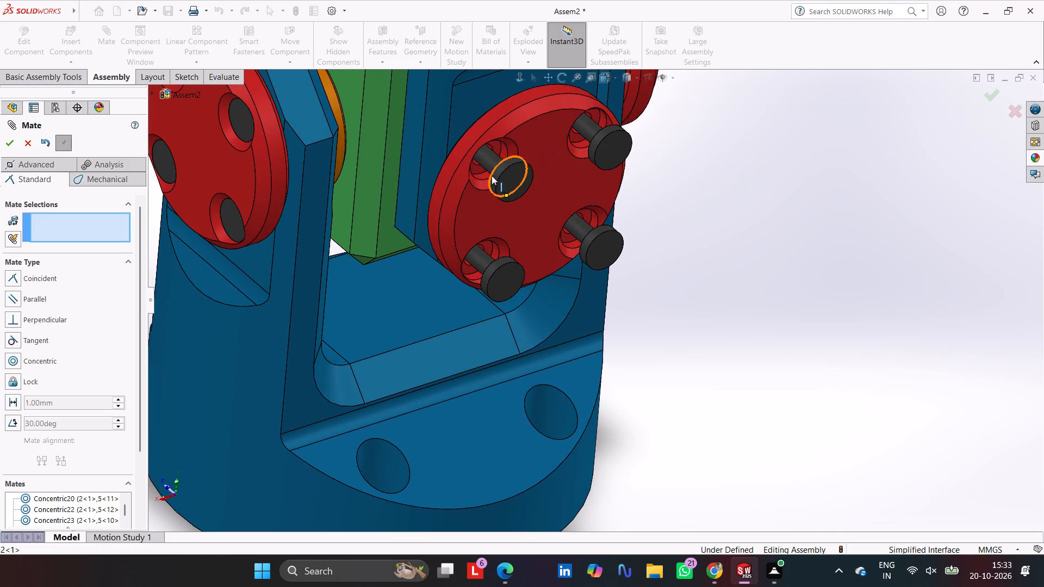
pyautogui.click(476, 170)
pyautogui.moveTo(527, 142); pyautogui.dragTo(587, 209, button='middle')
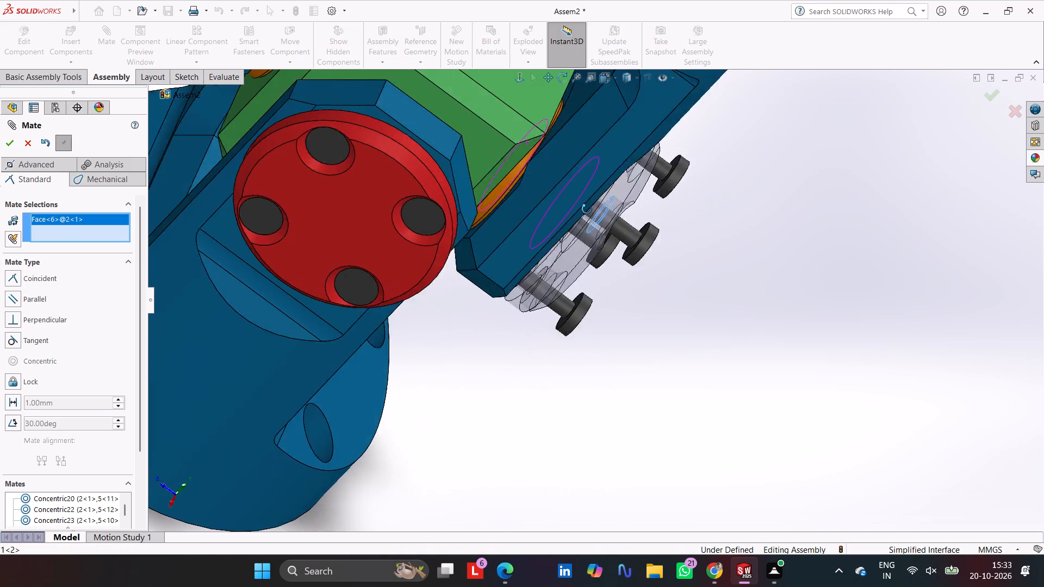
pyautogui.moveTo(587, 209); pyautogui.dragTo(607, 224, button='middle')
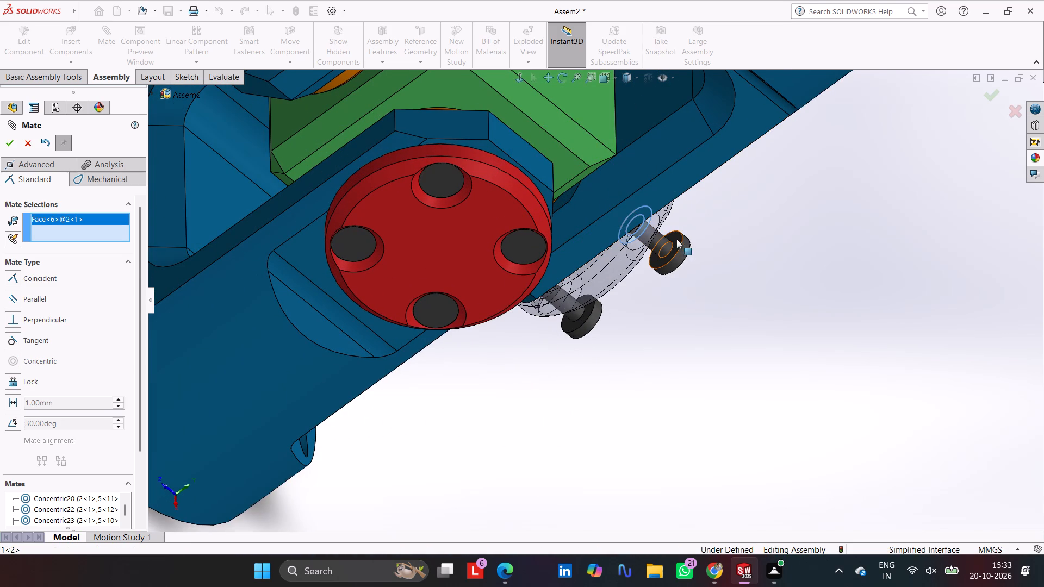
pyautogui.click(676, 239)
pyautogui.moveTo(759, 217); pyautogui.dragTo(676, 201, button='middle')
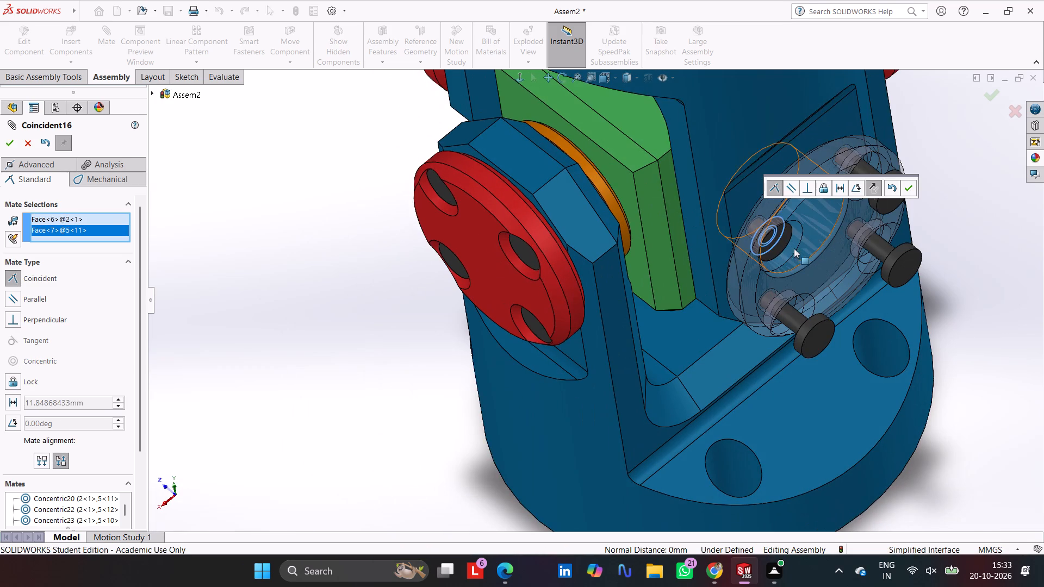
pyautogui.press('Return')
# Seat pins 5<9>, 5<10> and 5<12> in flange 2<1> with coincident mates between their head edges and the counterbore edges.
pyautogui.scroll(-3, 887, 186)
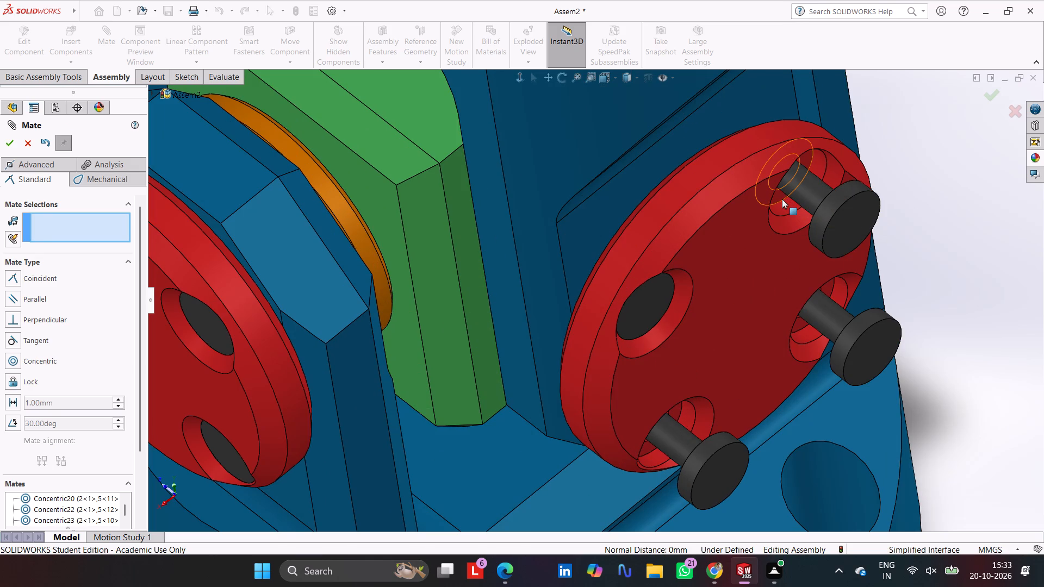
pyautogui.click(782, 199)
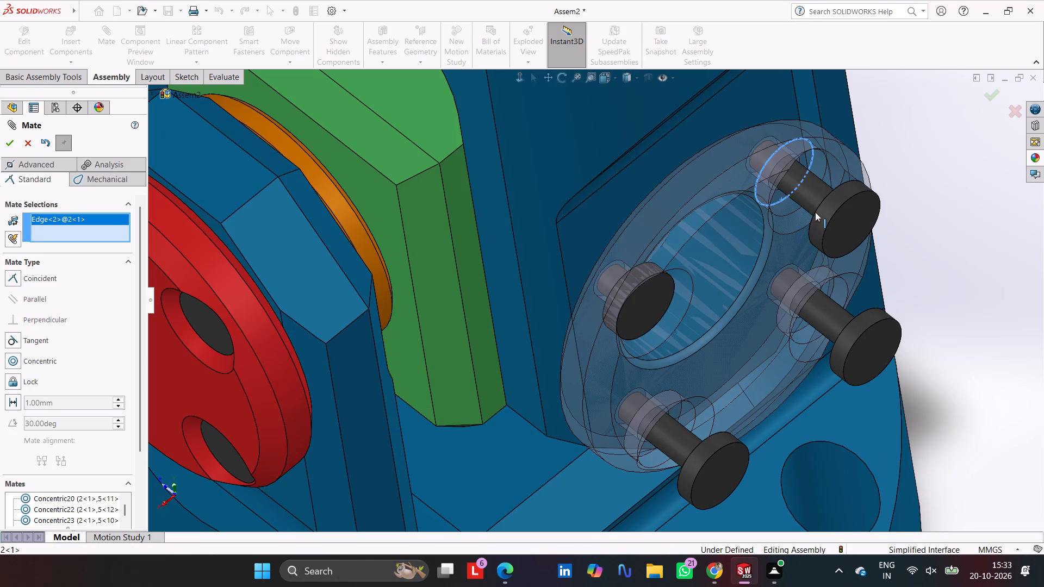
pyautogui.click(815, 212)
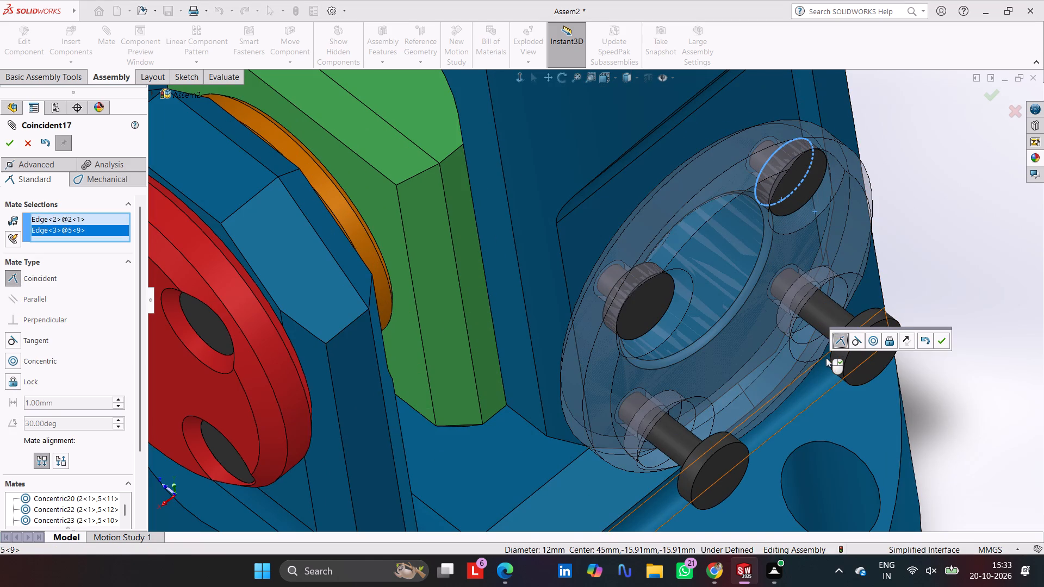
pyautogui.press('Return')
pyautogui.click(831, 355)
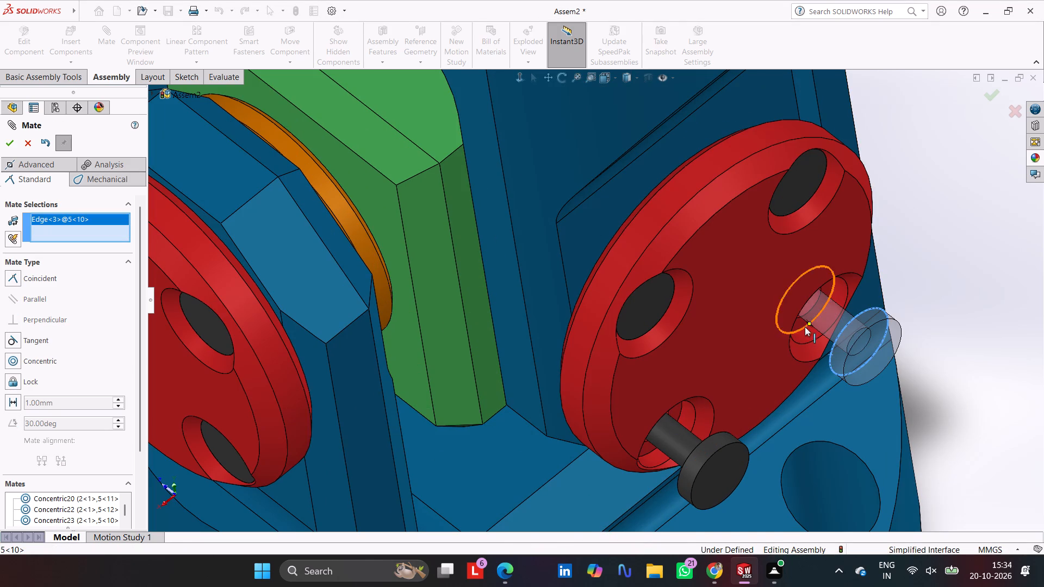
pyautogui.click(804, 328)
pyautogui.press('Return')
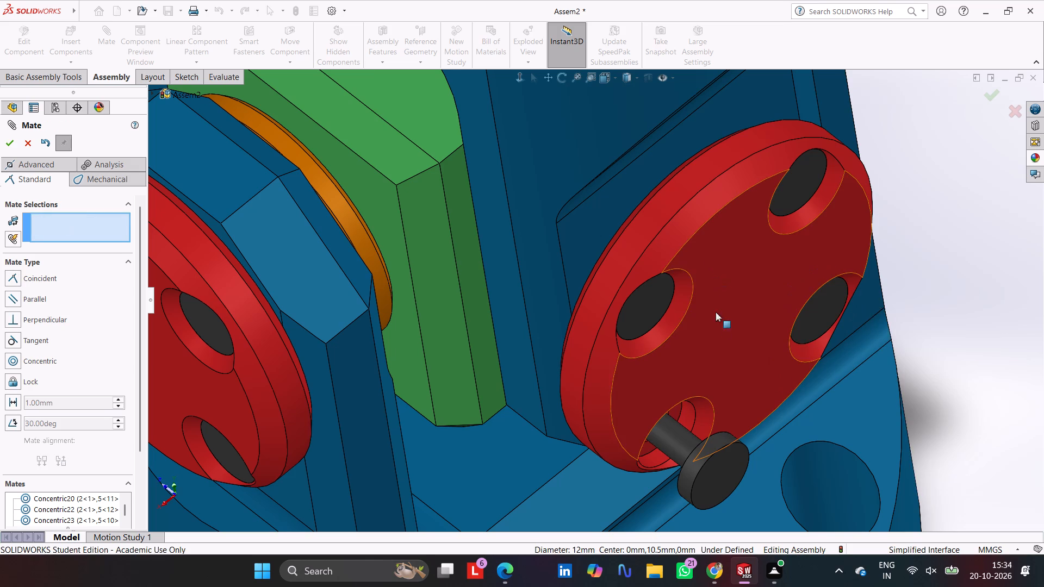
pyautogui.click(681, 416)
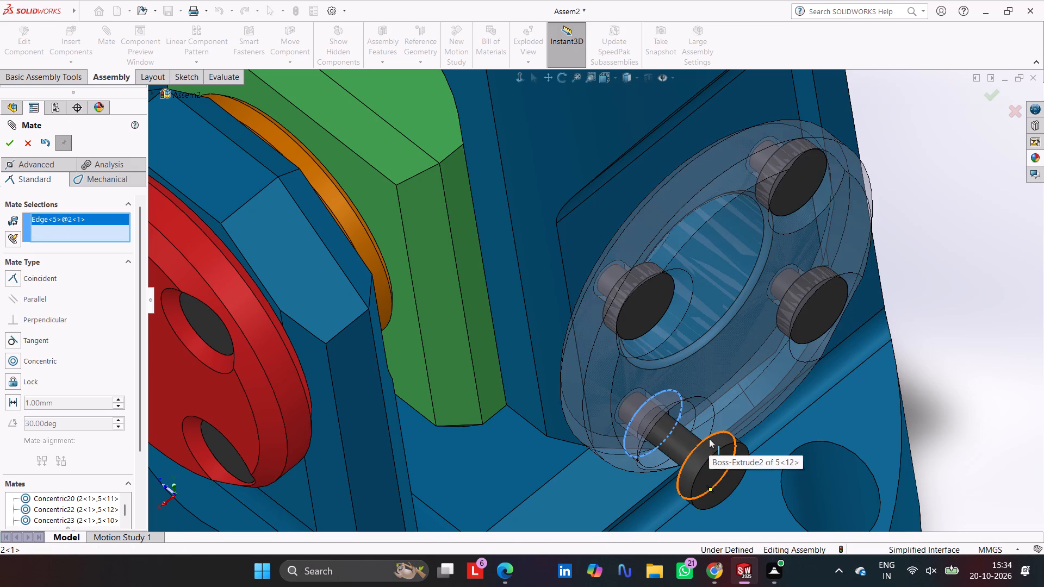
pyautogui.click(709, 439)
pyautogui.press('Return')
# Finish mating and paste four more copies of headed pin 5 beside the next unpinned flange, 2<4>.
pyautogui.scroll(8, 813, 399)
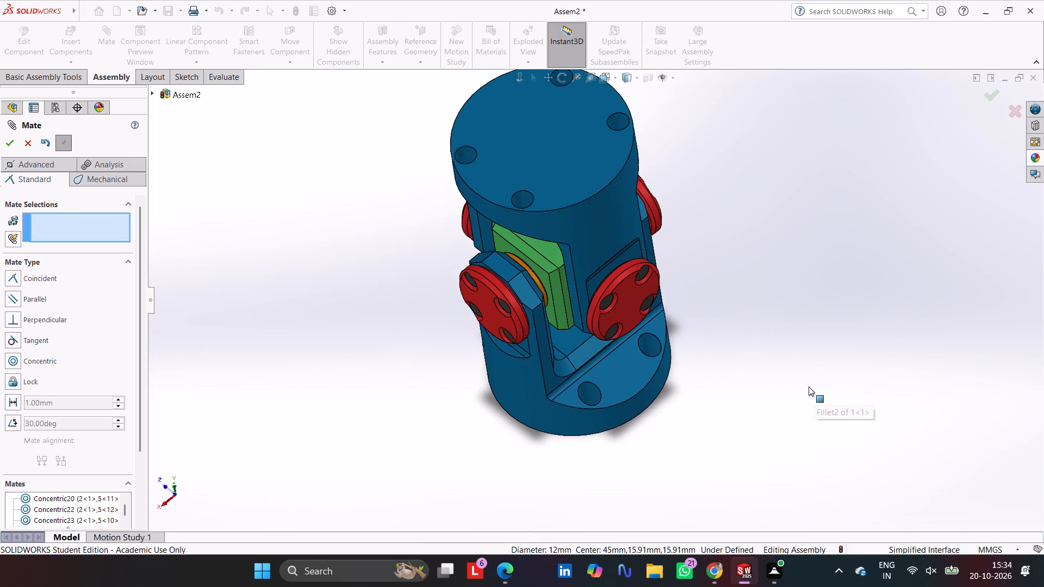
pyautogui.moveTo(791, 285); pyautogui.dragTo(810, 528, button='middle')
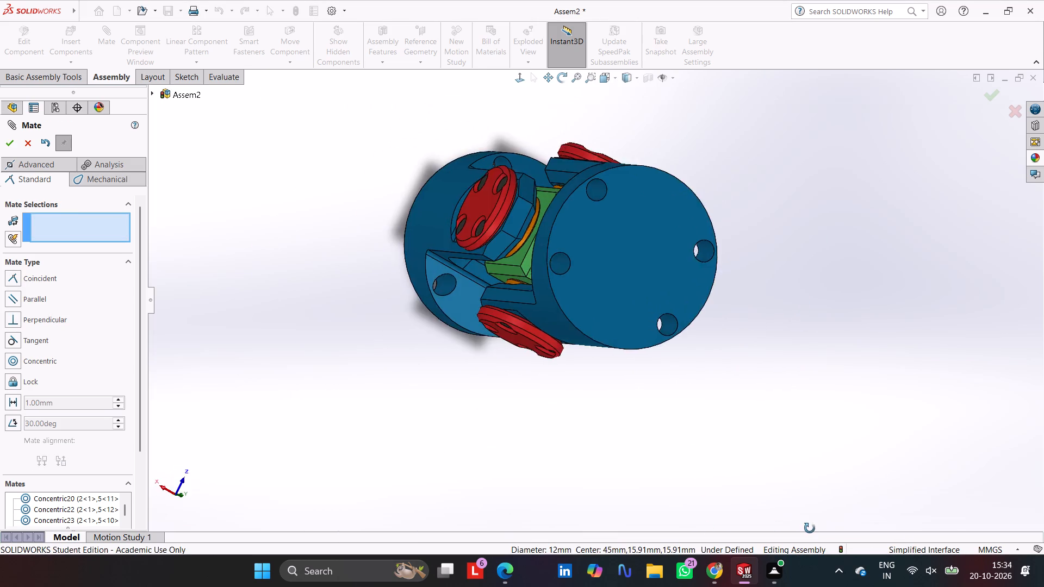
pyautogui.moveTo(810, 528); pyautogui.dragTo(769, 476, button='middle')
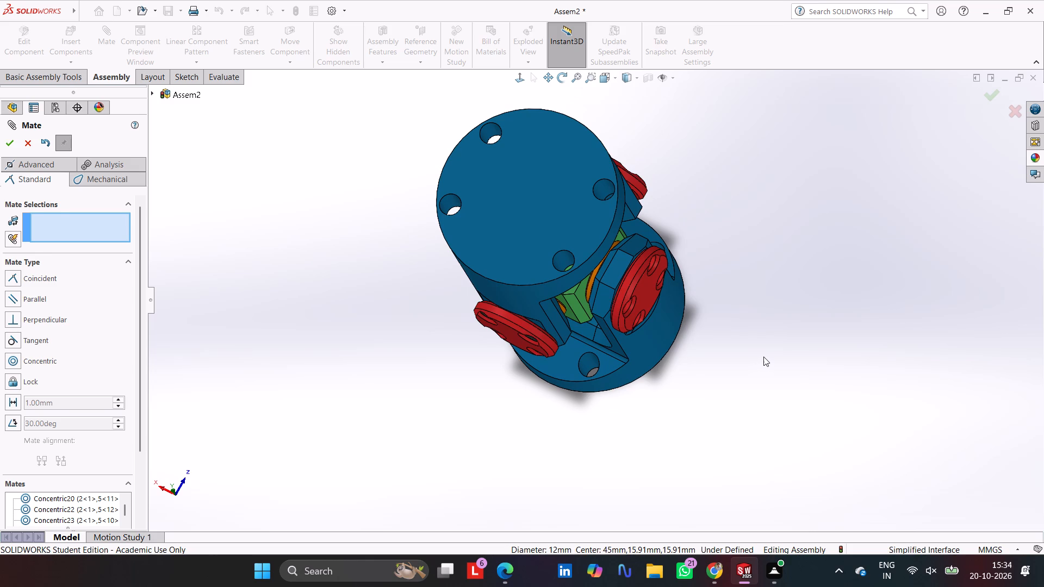
pyautogui.hotkey('ctrl', 'v')
pyautogui.hotkey('ctrl', 'v')
pyautogui.keyDown('ctrl'); pyautogui.click(760, 288); pyautogui.keyUp('ctrl')
pyautogui.hotkey('ctrl', 'v')
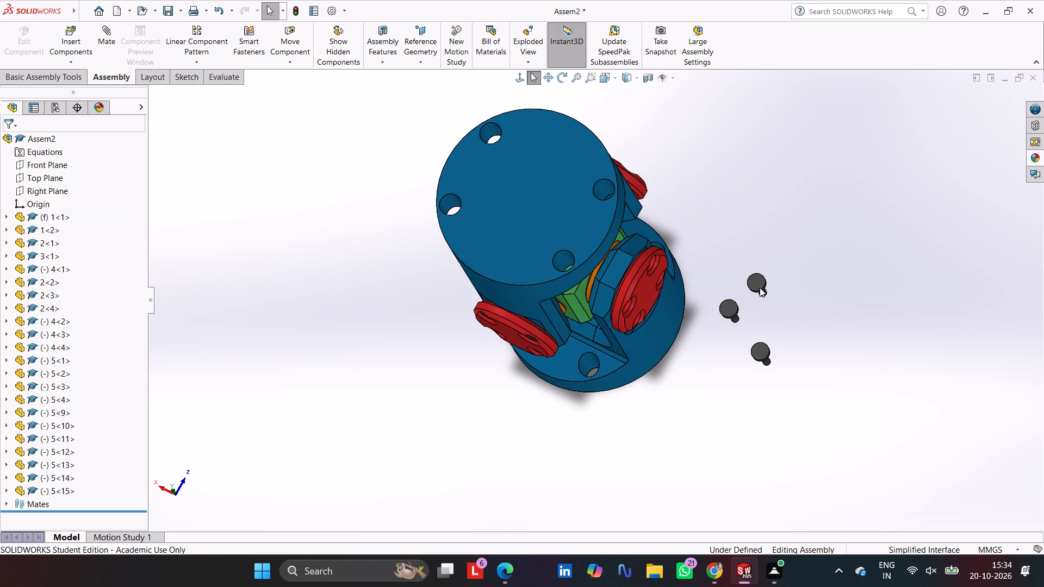
pyautogui.hotkey('ctrl', 'v')
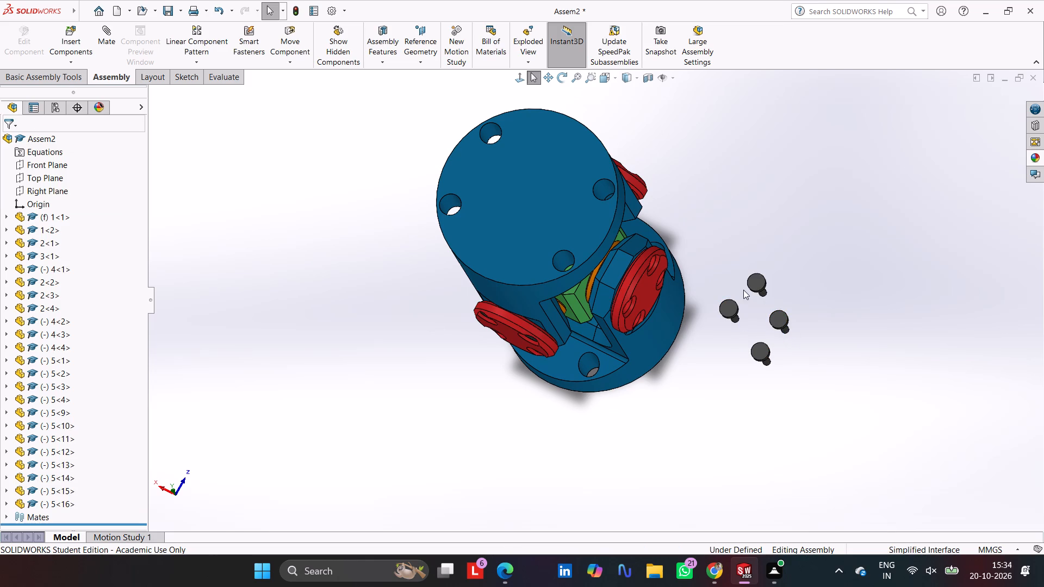
# Mate pin 5<14>'s shank concentric with one of the holes in flange 2<4>.
pyautogui.scroll(-5, 766, 302)
pyautogui.press('Escape')
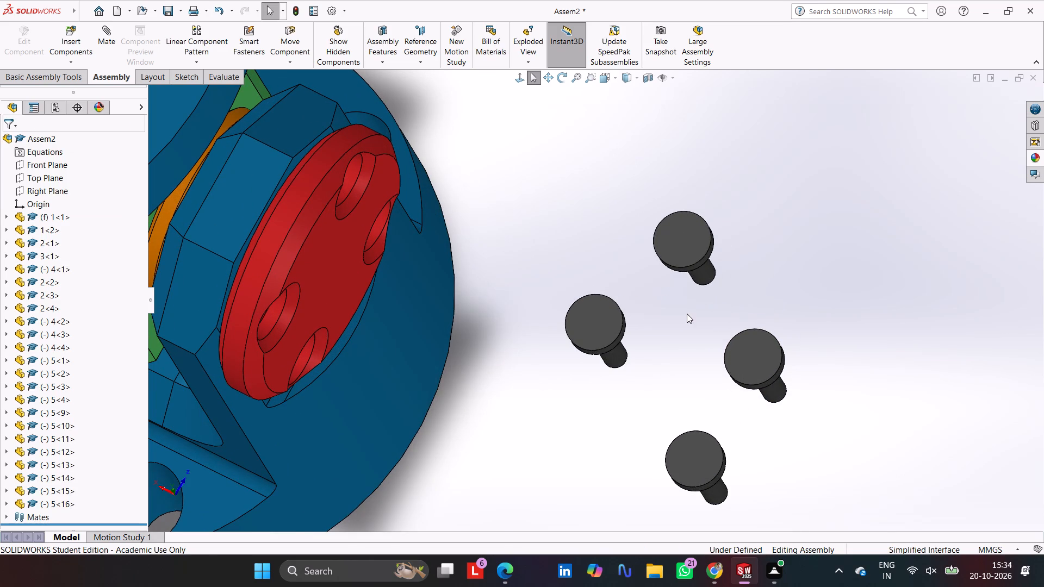
pyautogui.moveTo(685, 311); pyautogui.dragTo(667, 261, button='middle')
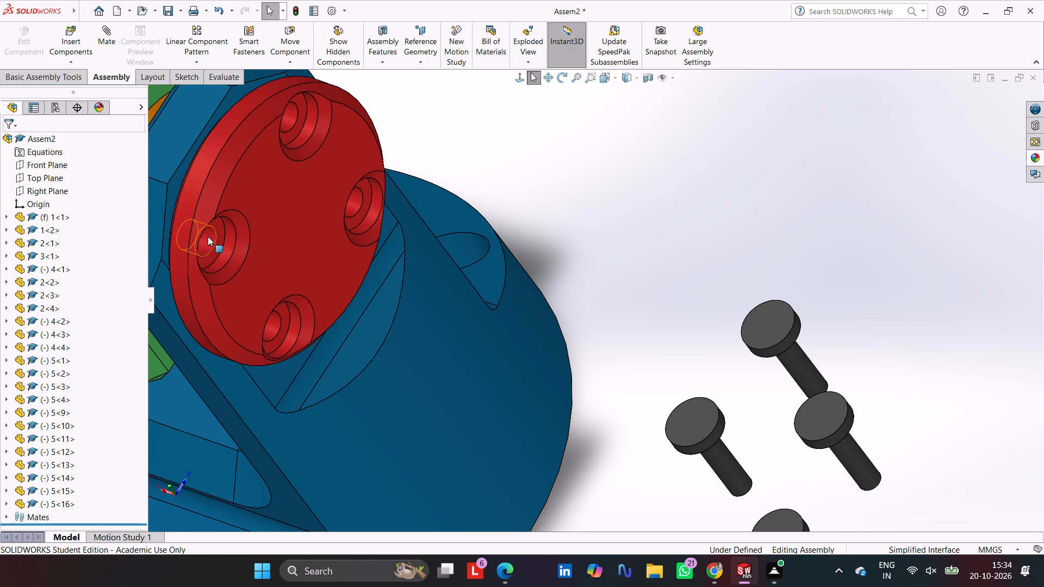
pyautogui.click(208, 236)
pyautogui.click(105, 30)
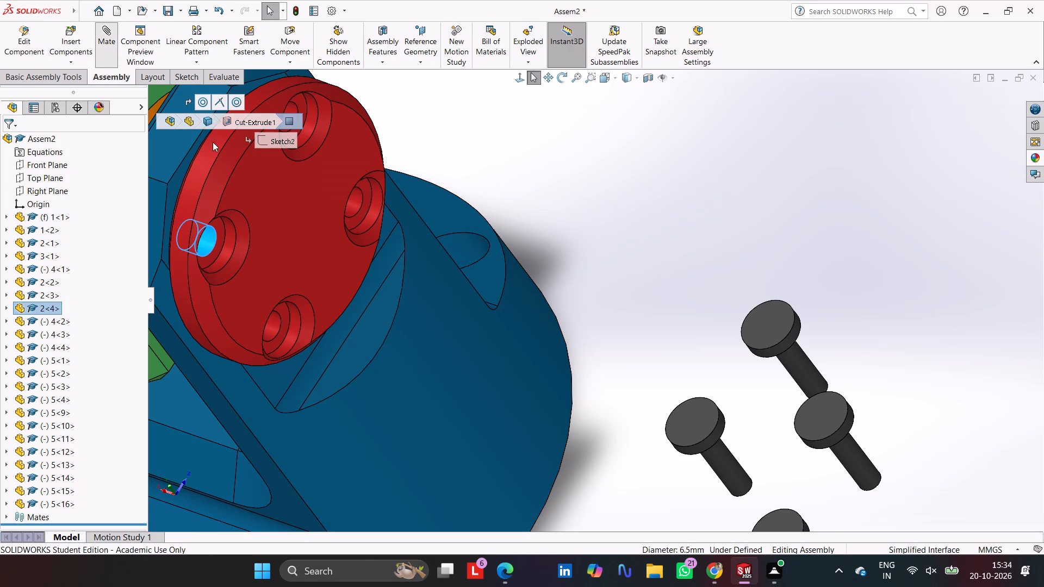
pyautogui.click(718, 470)
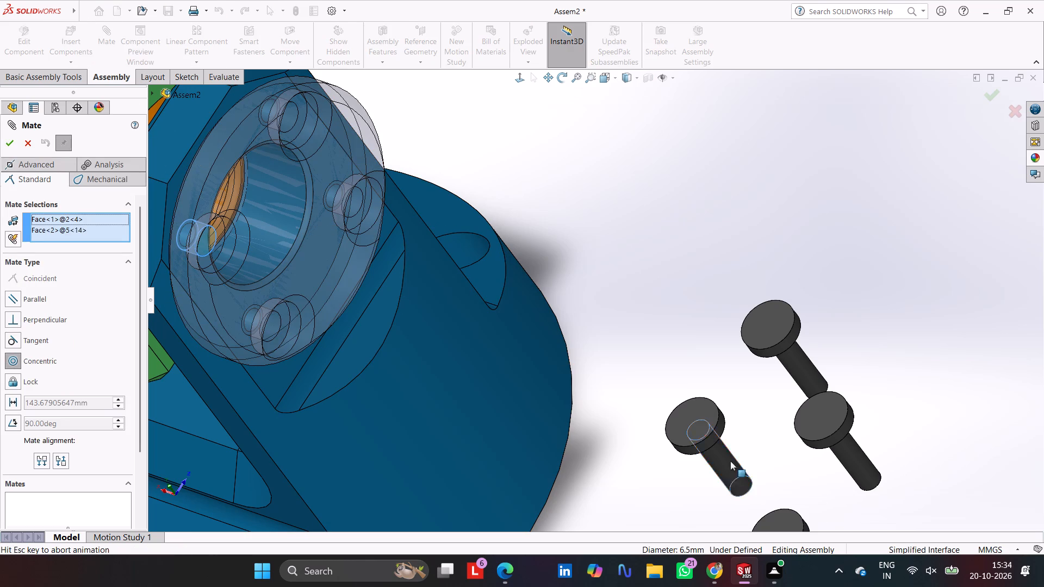
pyautogui.press('Return')
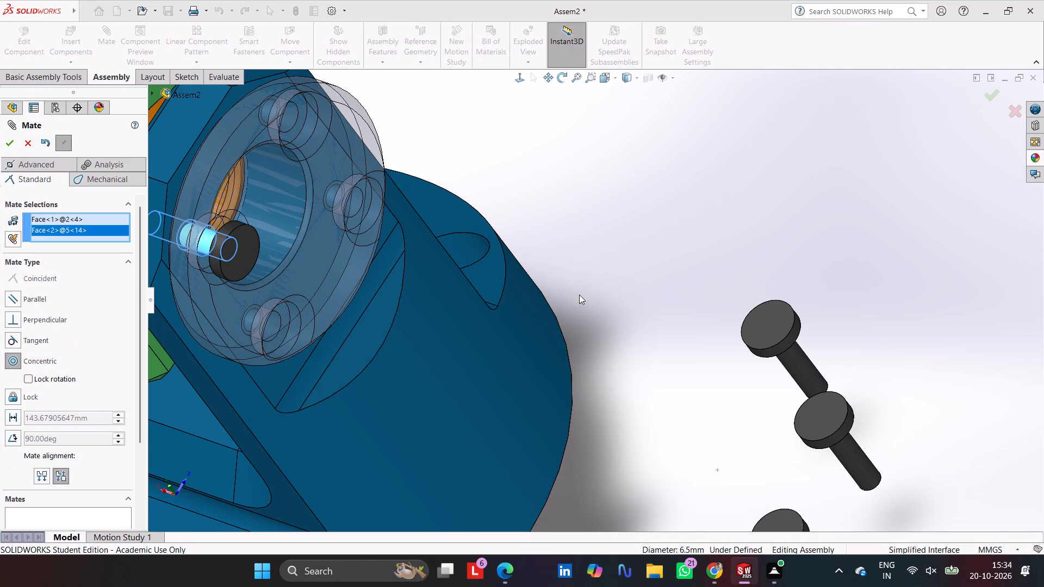
# Mate the shanks of pins 5<15>, 5<16> and 5<13> concentric with the three remaining holes in flange 2<4>.
pyautogui.click(296, 113)
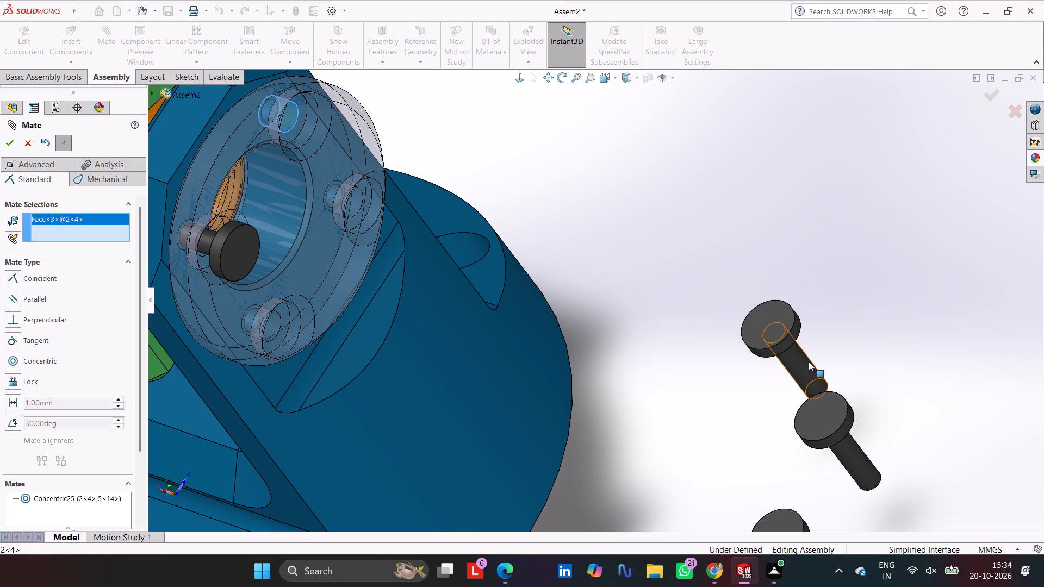
pyautogui.click(807, 362)
pyautogui.press('Return')
pyautogui.click(857, 467)
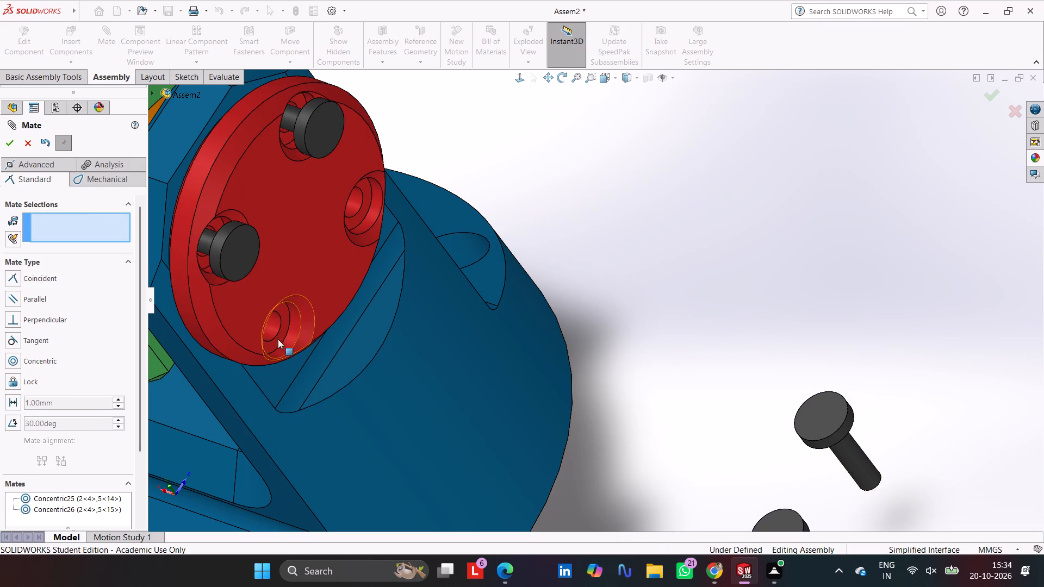
pyautogui.click(277, 327)
pyautogui.press('Return')
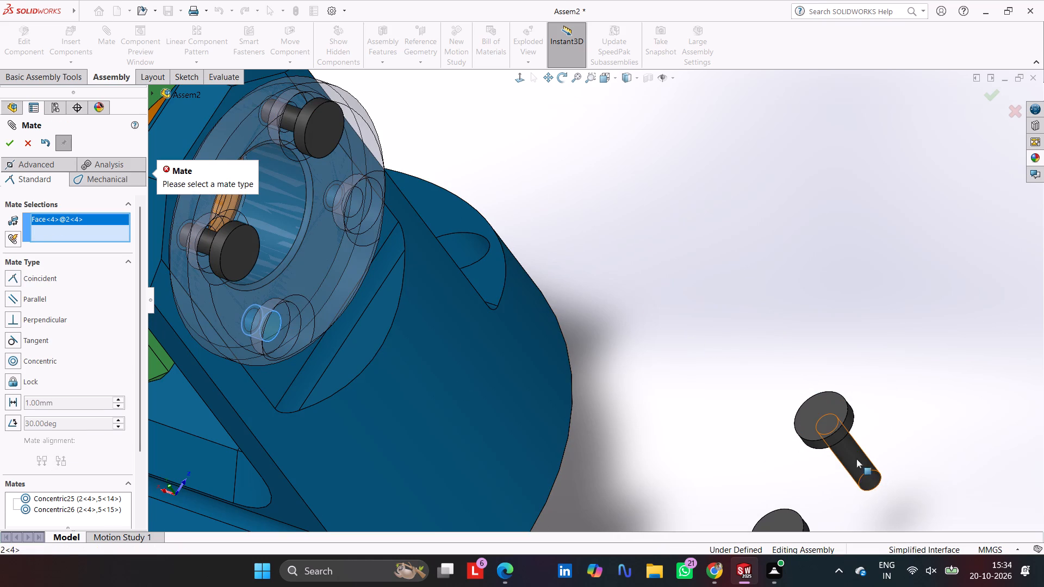
pyautogui.click(862, 452)
pyautogui.press('Return')
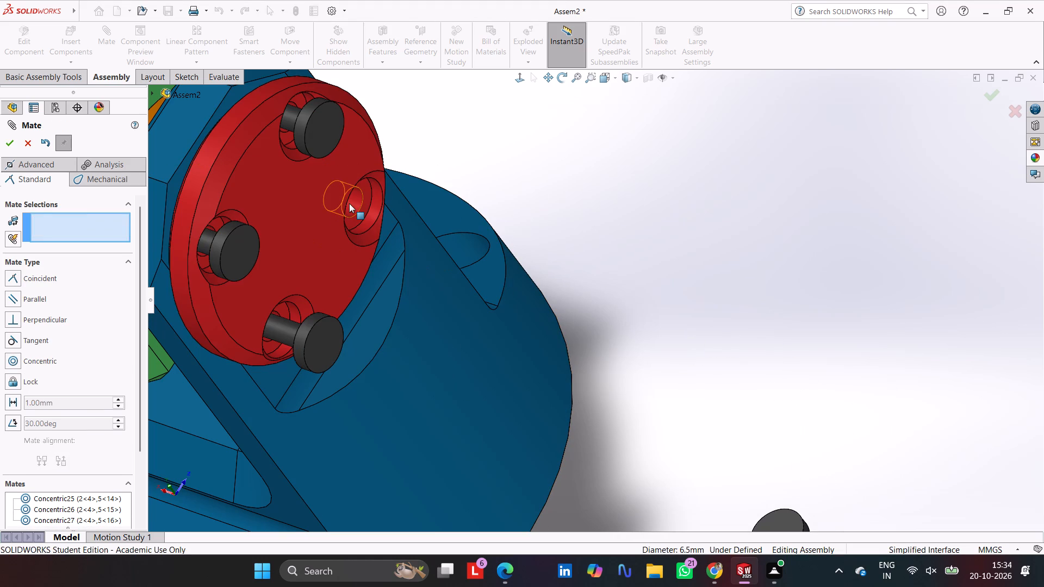
pyautogui.click(350, 203)
pyautogui.scroll(4, 674, 341)
pyautogui.scroll(-3, 678, 402)
pyautogui.click(702, 444)
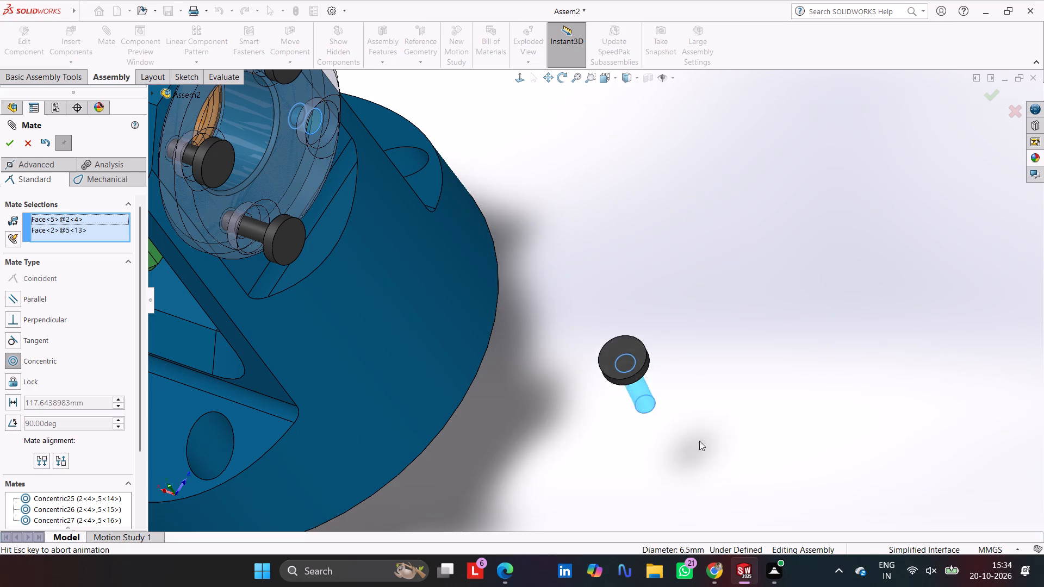
pyautogui.press('Return')
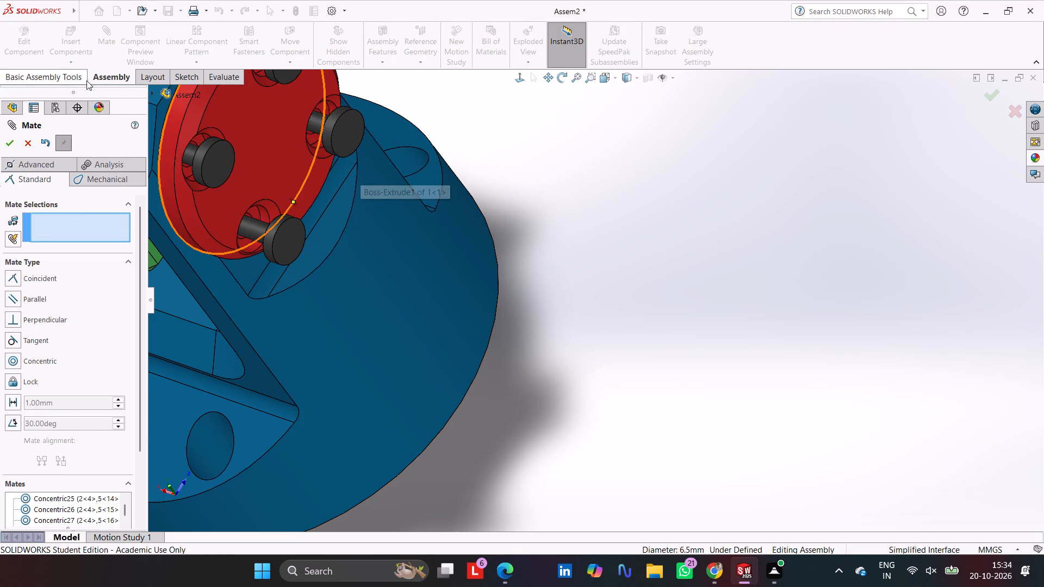
# Seat pins 5<14>, 5<16>, 5<13> and 5<15> in flange 2<4> with coincident mates between their head edges and the counterbore edges.
pyautogui.scroll(-4, 200, 161)
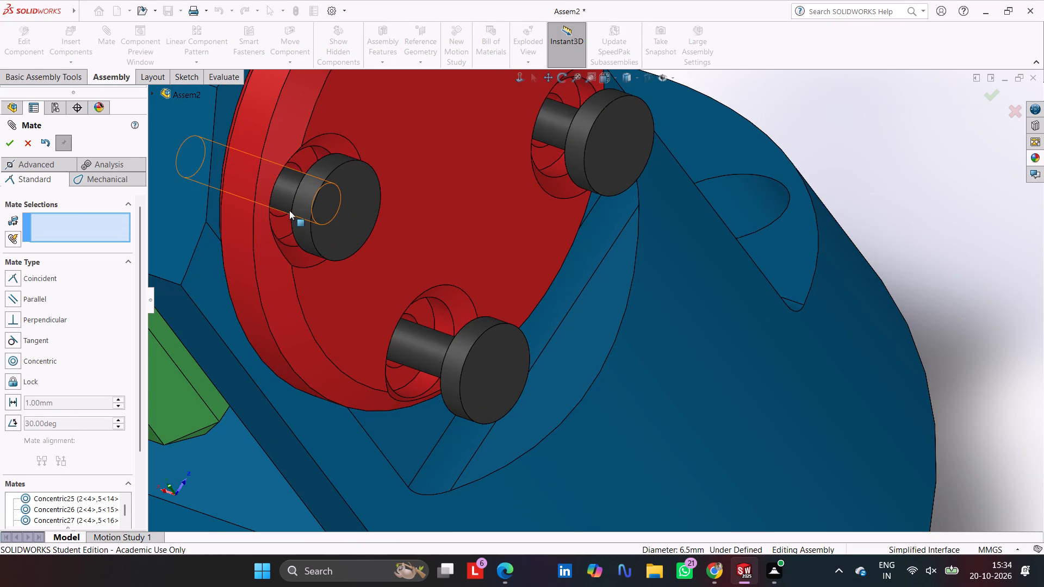
pyautogui.click(292, 214)
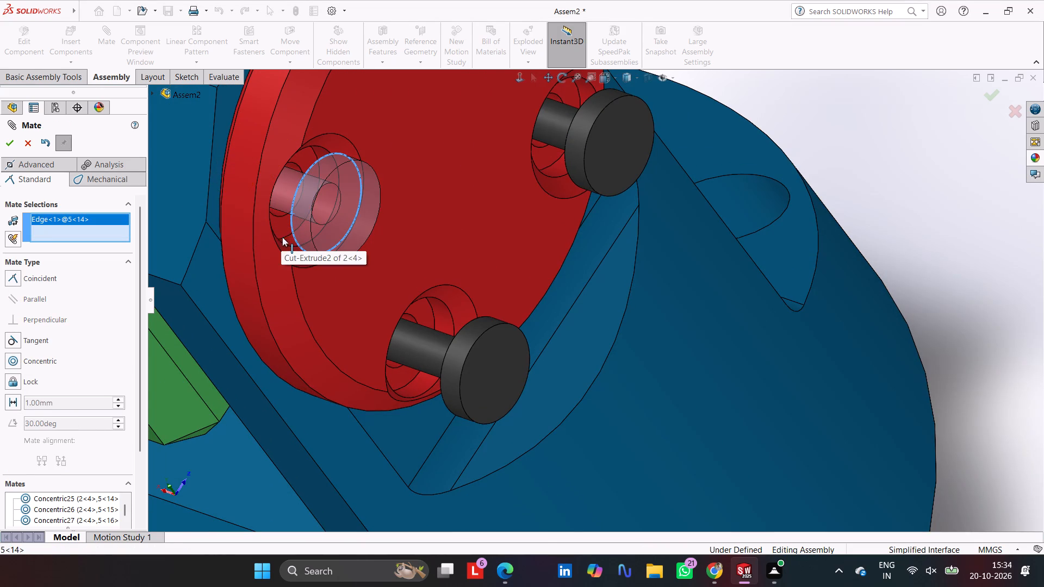
pyautogui.click(282, 237)
pyautogui.press('Return')
pyautogui.click(417, 377)
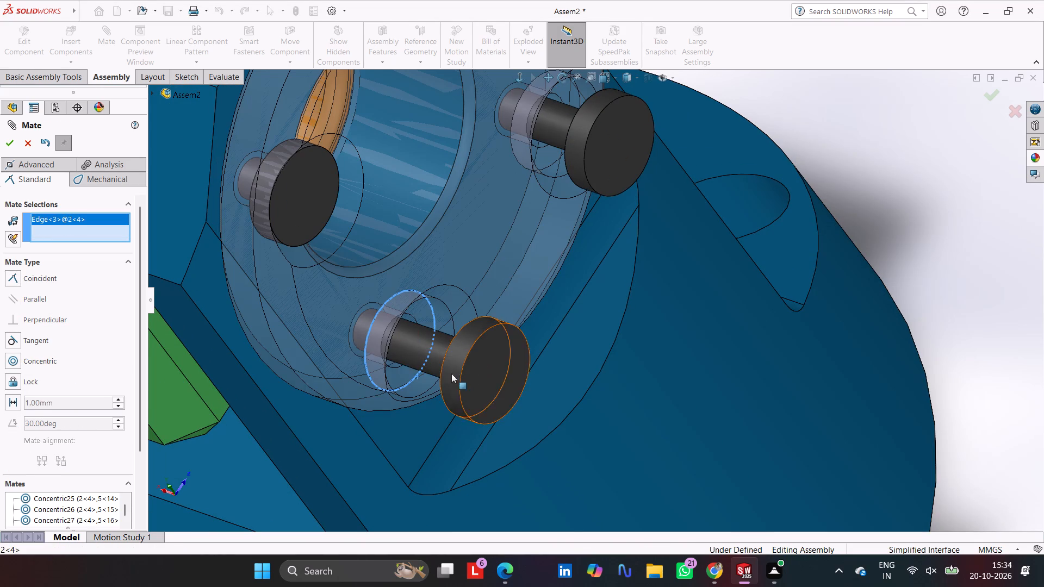
pyautogui.click(441, 365)
pyautogui.press('Return')
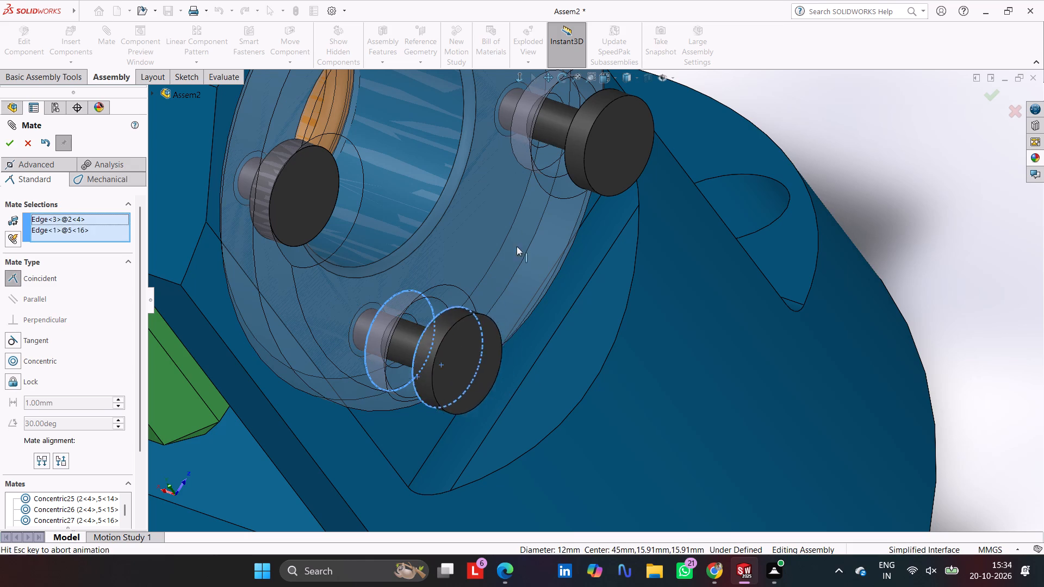
pyautogui.click(551, 166)
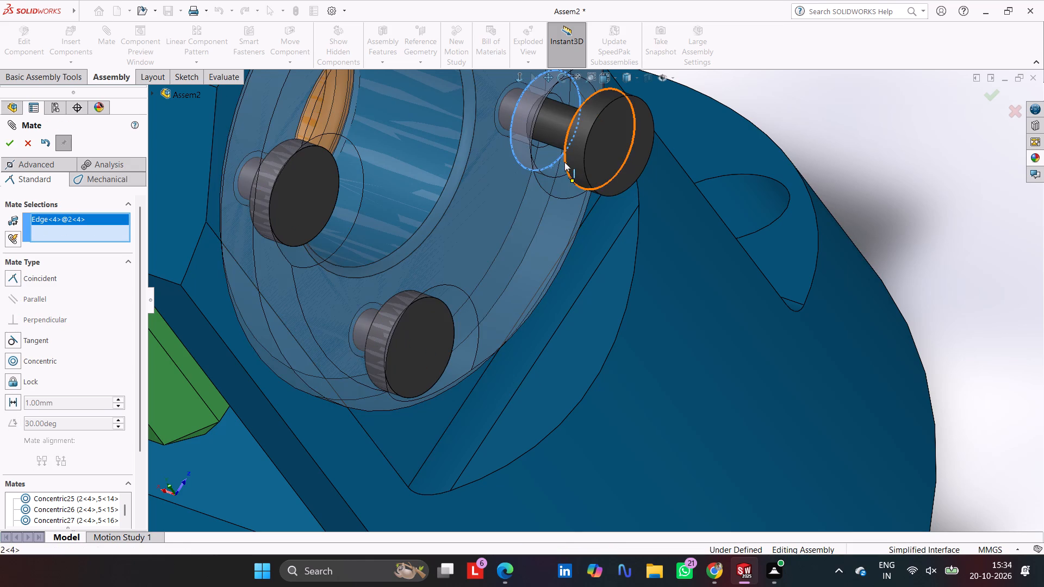
pyautogui.click(567, 164)
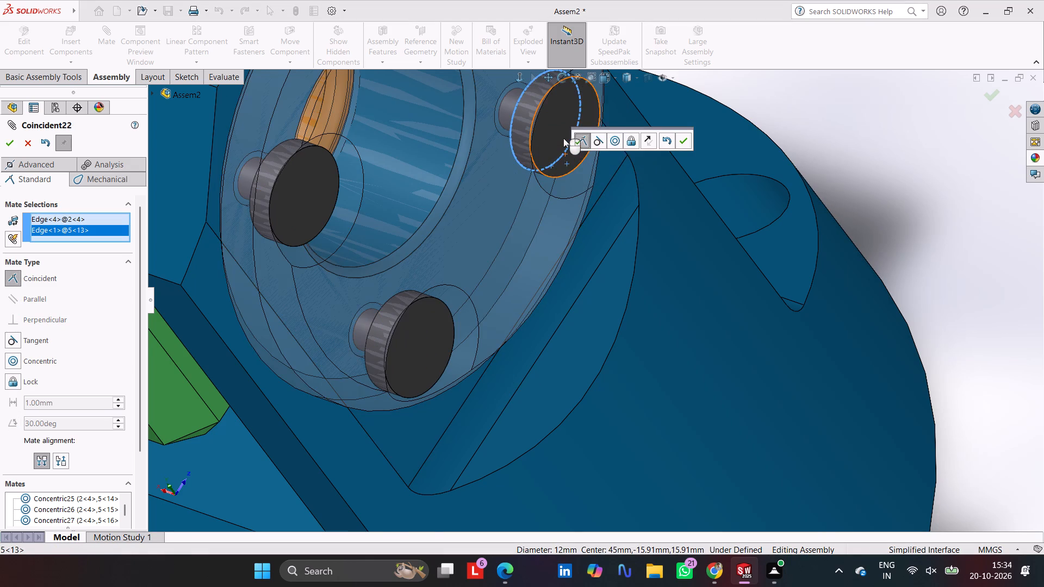
pyautogui.scroll(3, 563, 138)
pyautogui.press('Return')
pyautogui.scroll(-6, 520, 126)
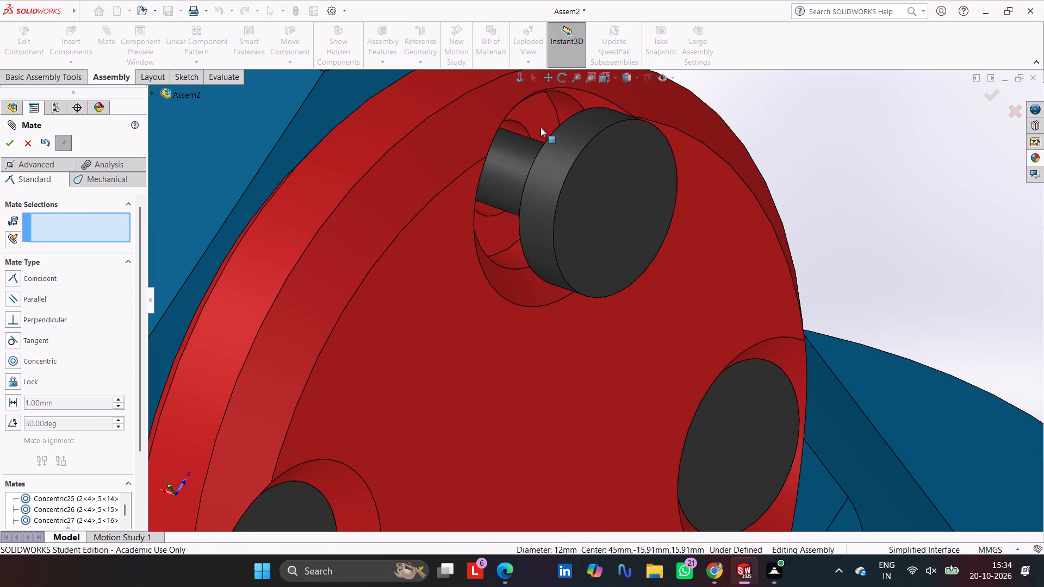
pyautogui.click(554, 109)
pyautogui.click(560, 127)
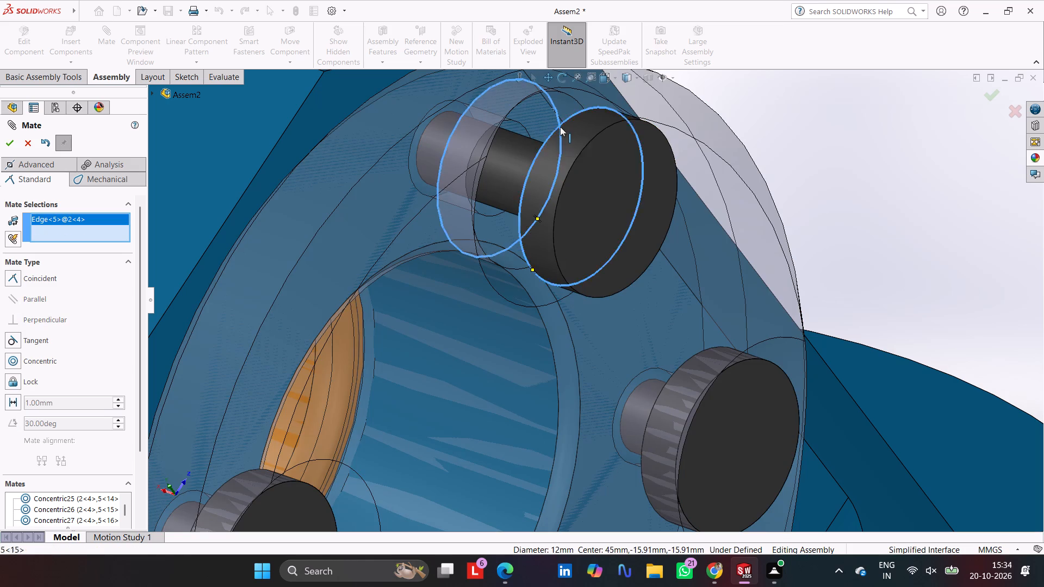
pyautogui.press('Return')
# Paste four more copies of headed pin 5 beside the next unpinned flange, 2<2>.
pyautogui.scroll(5, 669, 185)
pyautogui.scroll(4, 729, 158)
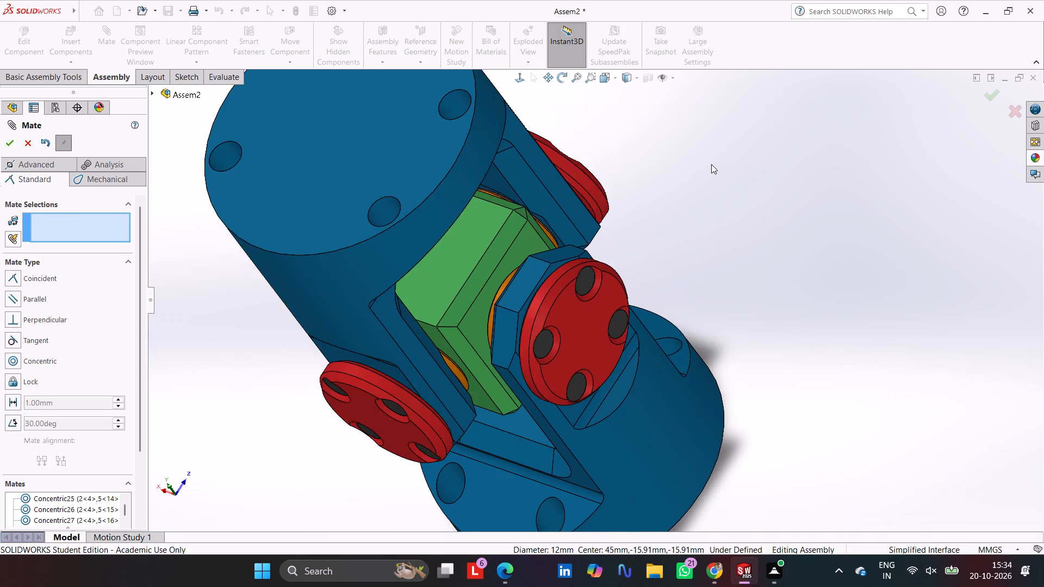
pyautogui.scroll(2, 711, 164)
pyautogui.moveTo(690, 172); pyautogui.dragTo(721, 227, button='middle')
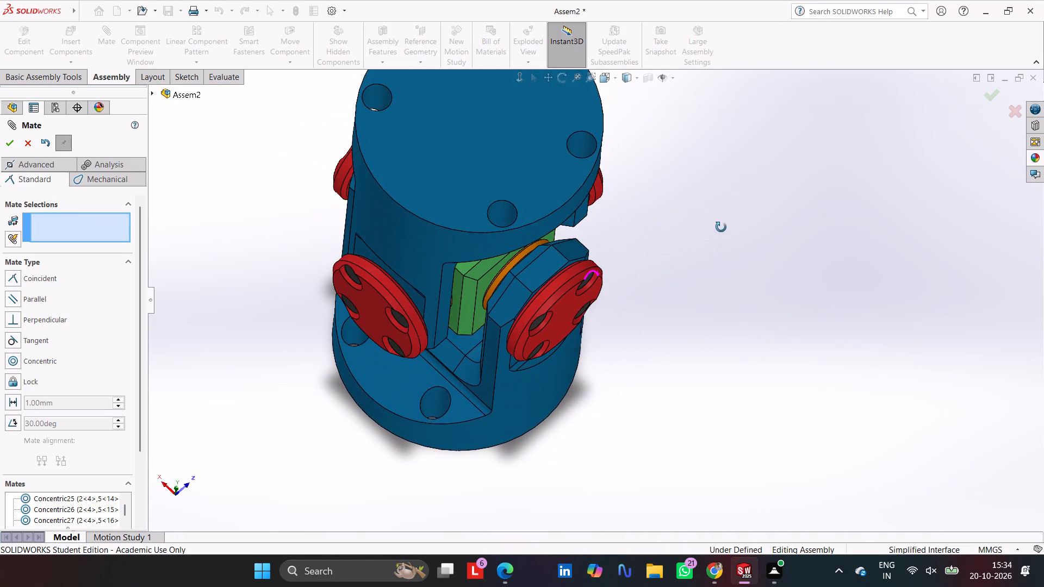
pyautogui.moveTo(721, 227); pyautogui.dragTo(723, 221, button='middle')
pyautogui.scroll(4, 674, 220)
pyautogui.moveTo(535, 374); pyautogui.dragTo(474, 308, button='middle')
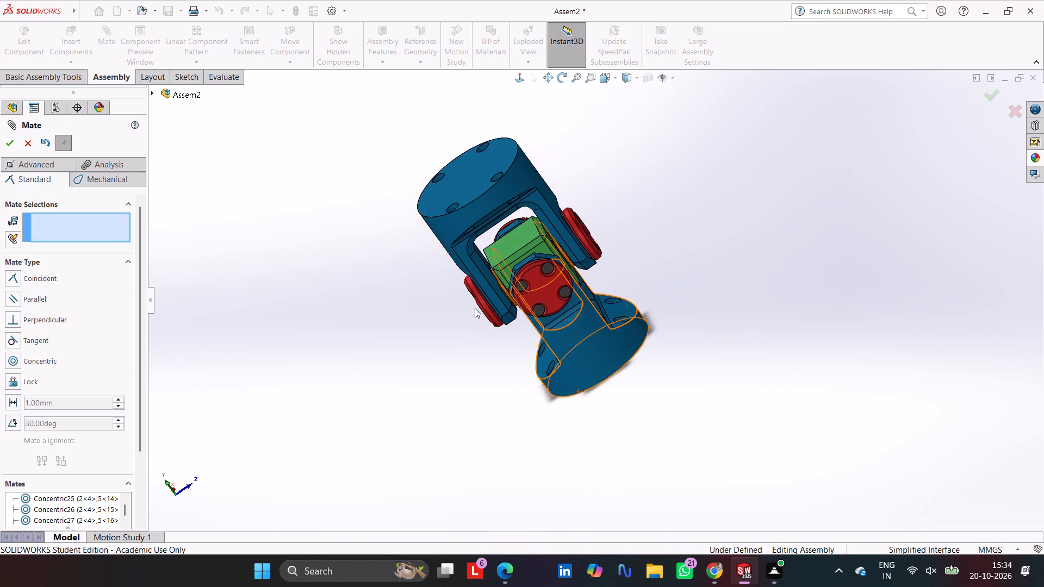
pyautogui.scroll(-6, 641, 238)
pyautogui.hotkey('ctrl', 'v')
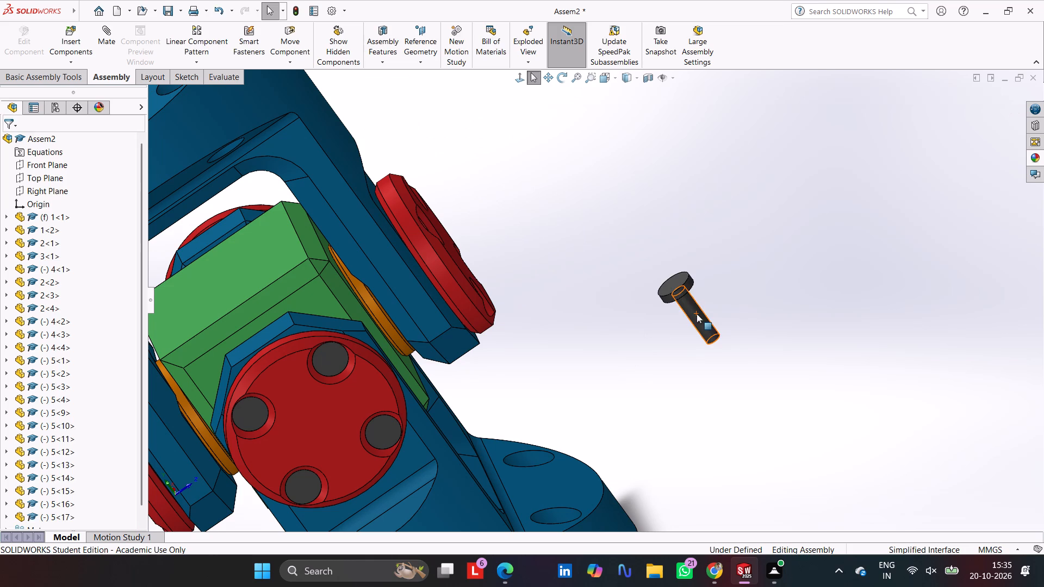
pyautogui.hotkey('ctrl', 'v')
pyautogui.hotkey('ctrl', 'v')
pyautogui.hotkey('ctrl', 'v')
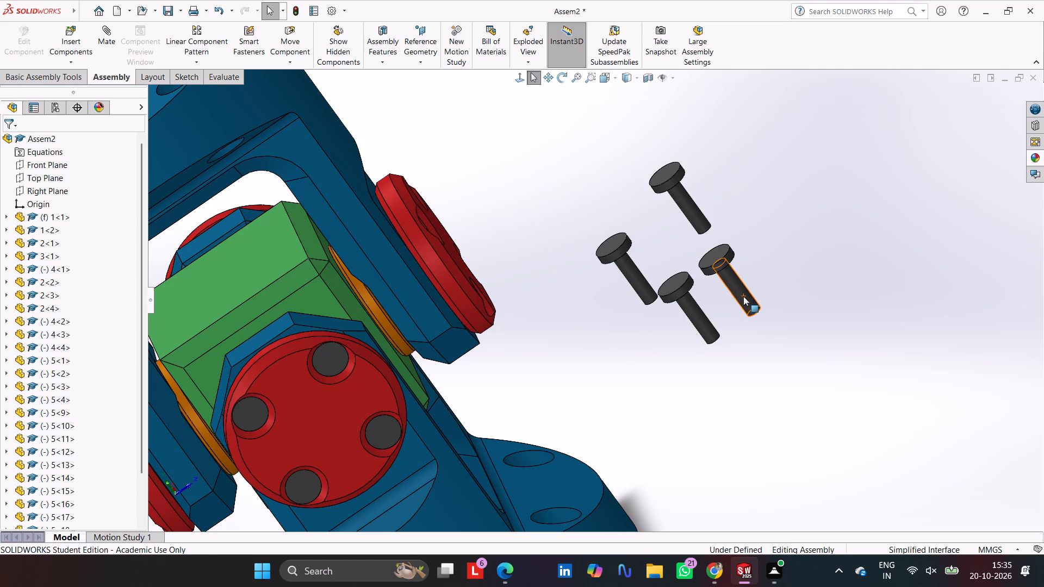
# Mate the shanks of pins 5<18> and 5<20> concentric with two holes in flange 2<2>.
pyautogui.moveTo(810, 170); pyautogui.dragTo(801, 243, button='middle')
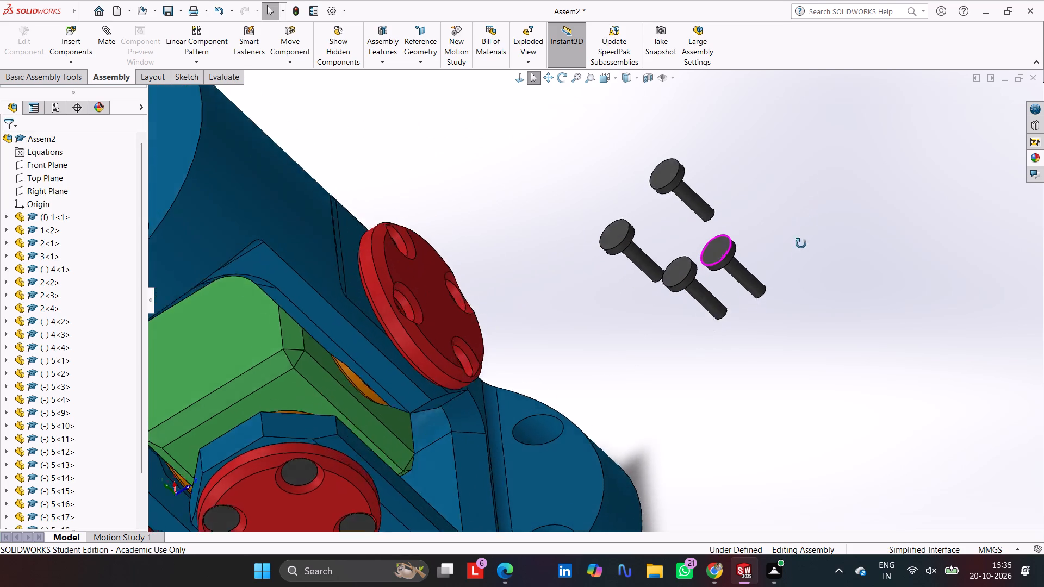
pyautogui.moveTo(801, 243); pyautogui.dragTo(785, 278, button='middle')
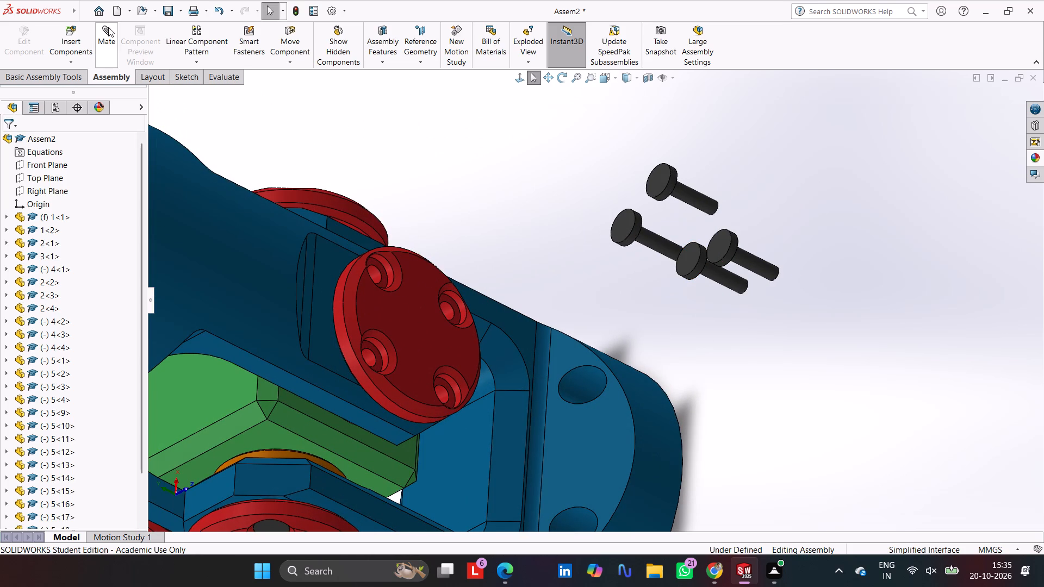
pyautogui.click(108, 27)
pyautogui.click(373, 273)
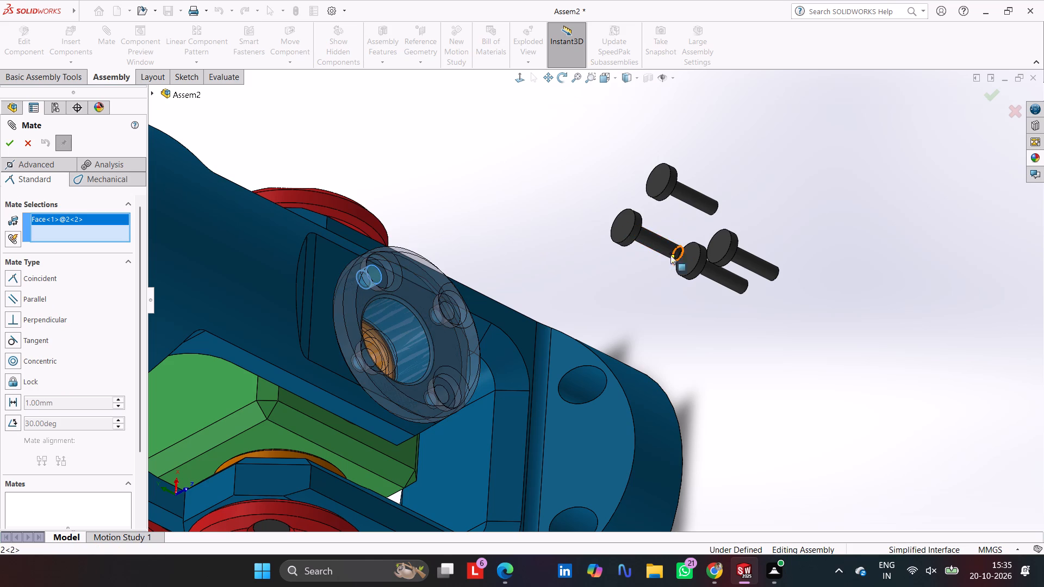
pyautogui.click(663, 241)
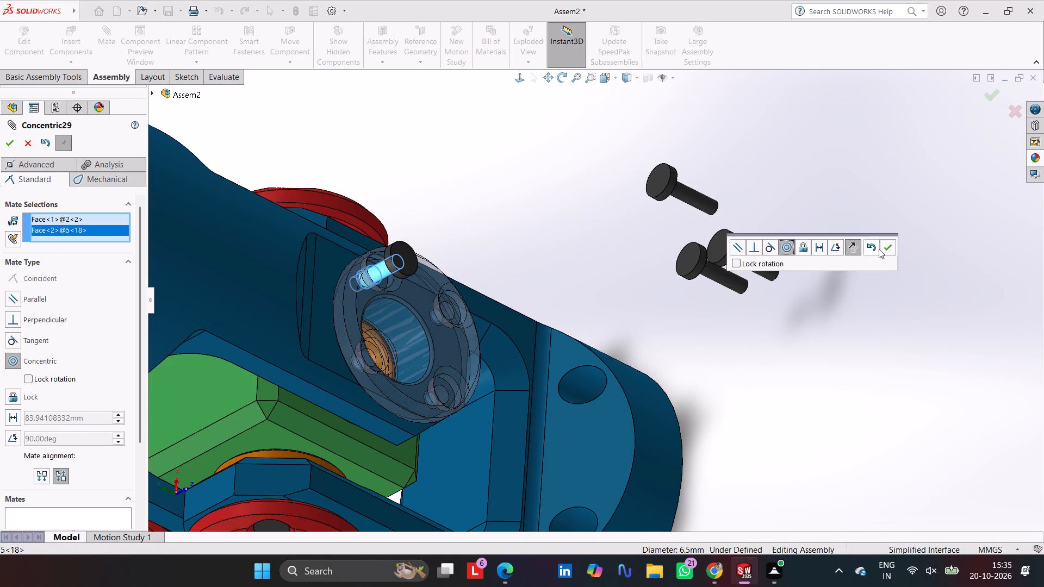
pyautogui.click(884, 247)
pyautogui.click(749, 260)
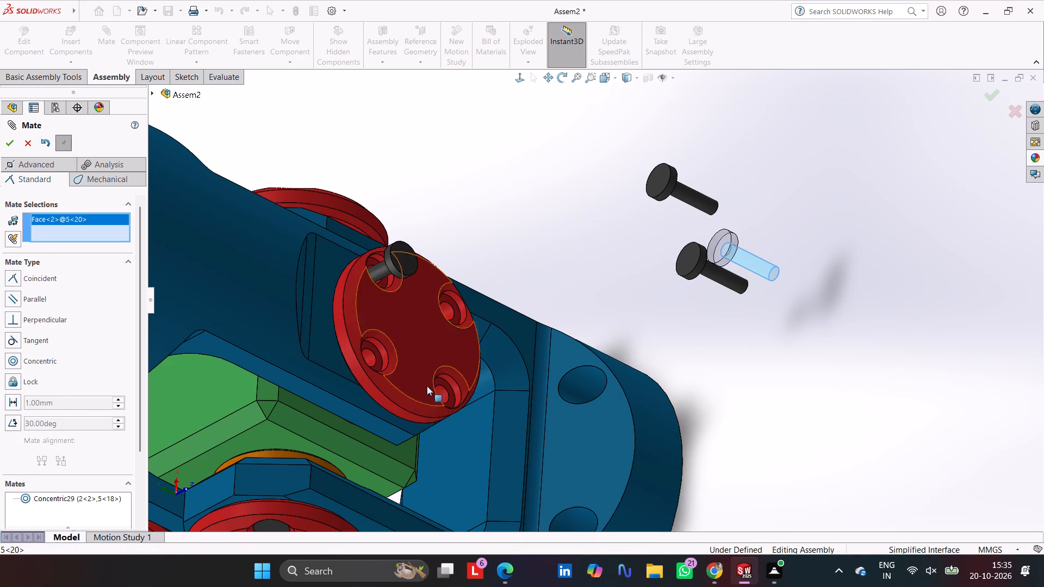
pyautogui.click(440, 391)
pyautogui.click(718, 270)
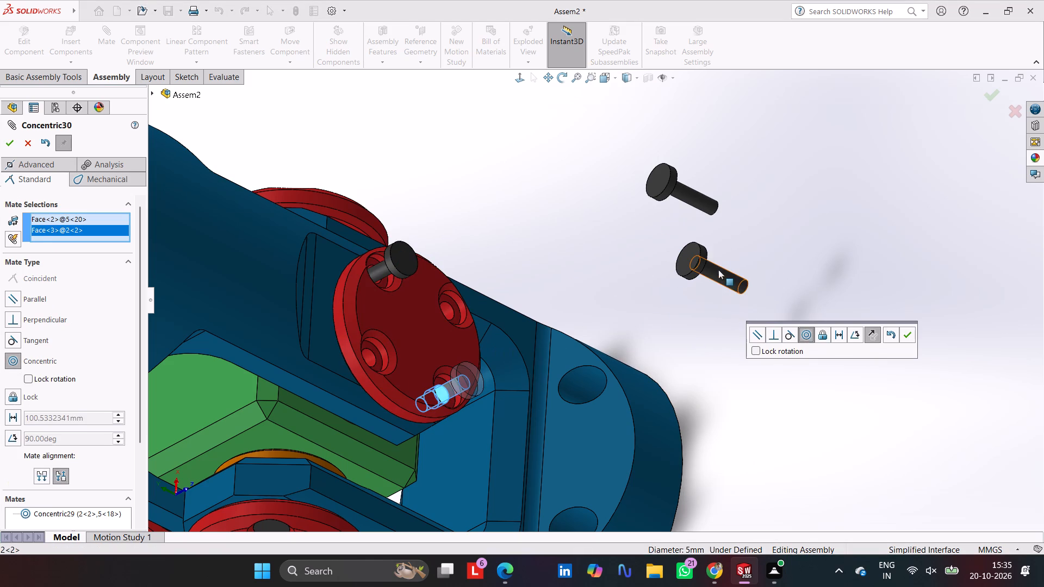
pyautogui.click(908, 332)
# Mate the shanks of pins 5<17> and 5<19> concentric with the two remaining holes in flange 2<2>.
pyautogui.moveTo(731, 274); pyautogui.dragTo(726, 274)
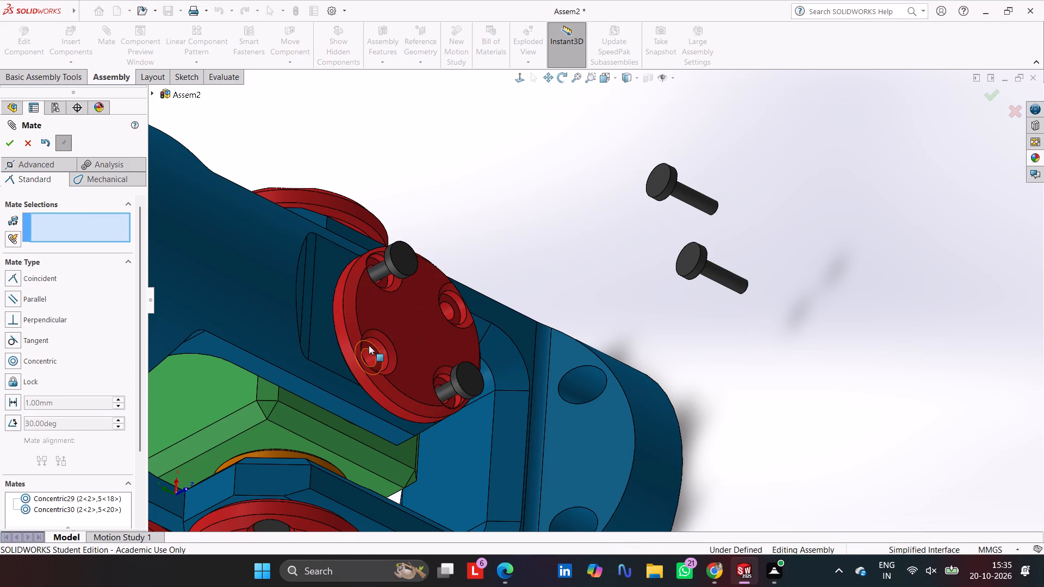
pyautogui.click(369, 352)
pyautogui.press('Return')
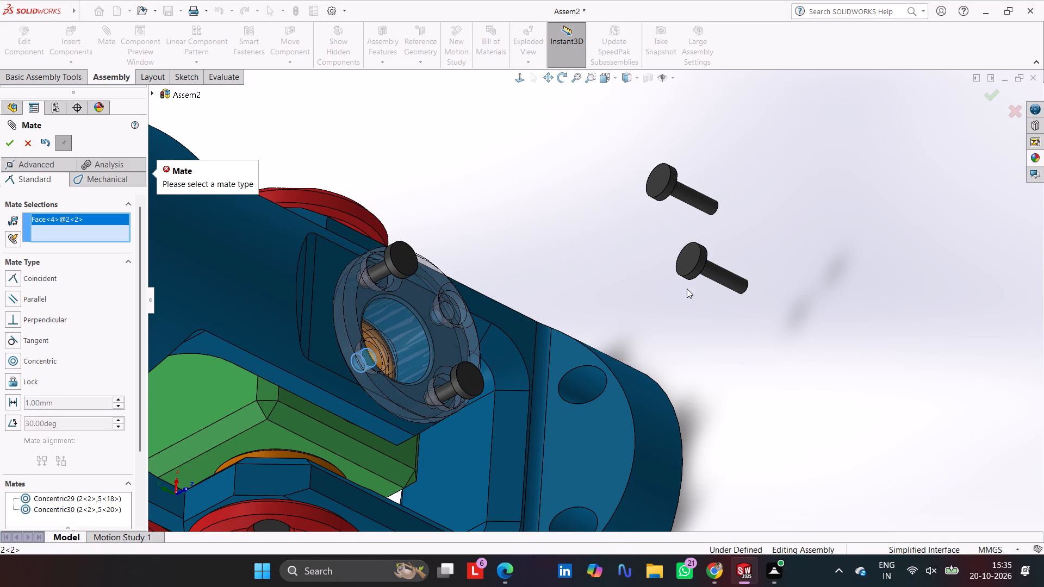
pyautogui.click(718, 272)
pyautogui.press('Return')
pyautogui.click(692, 198)
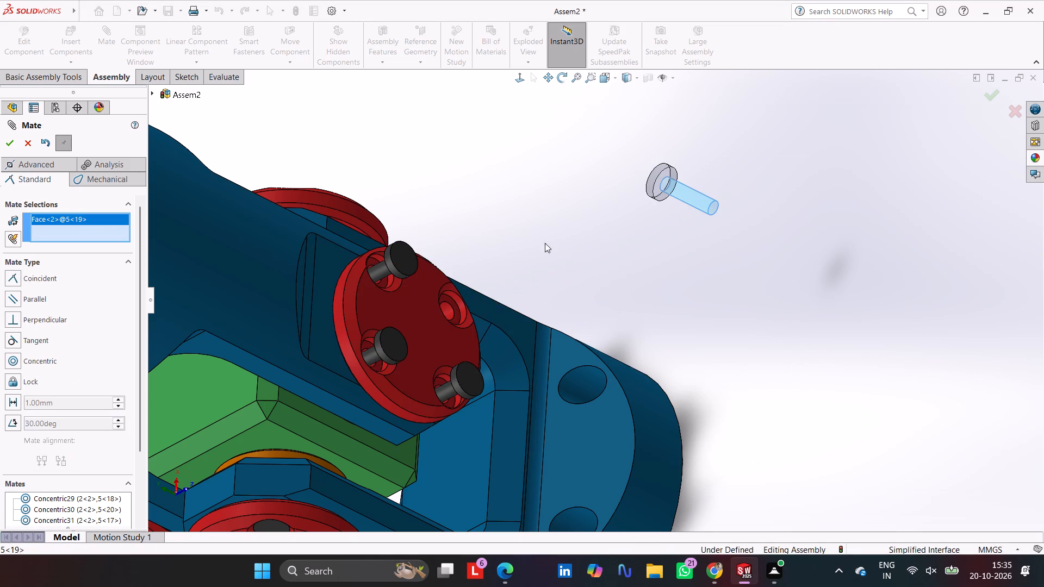
pyautogui.click(450, 309)
pyautogui.press('Return')
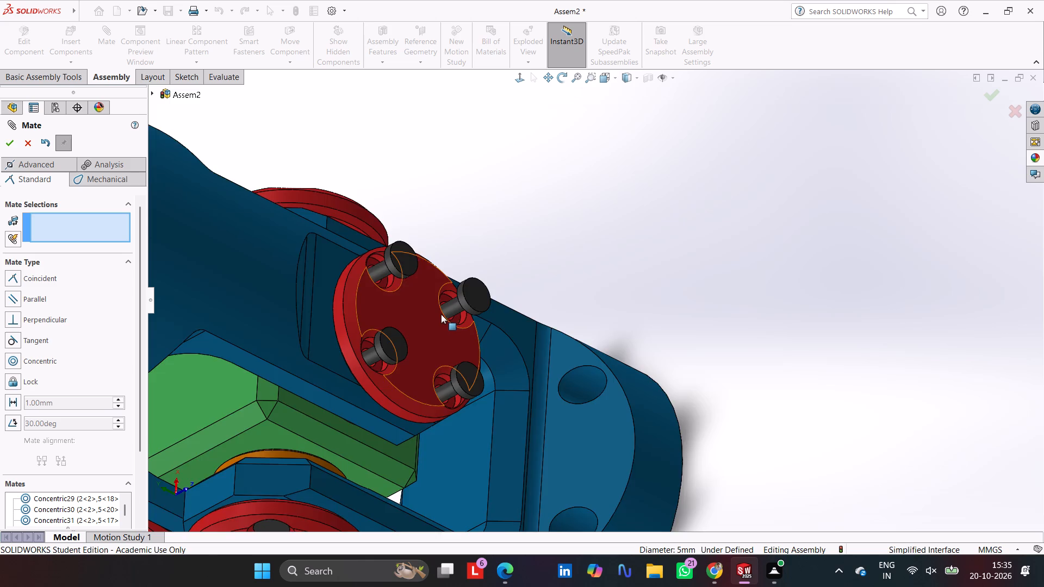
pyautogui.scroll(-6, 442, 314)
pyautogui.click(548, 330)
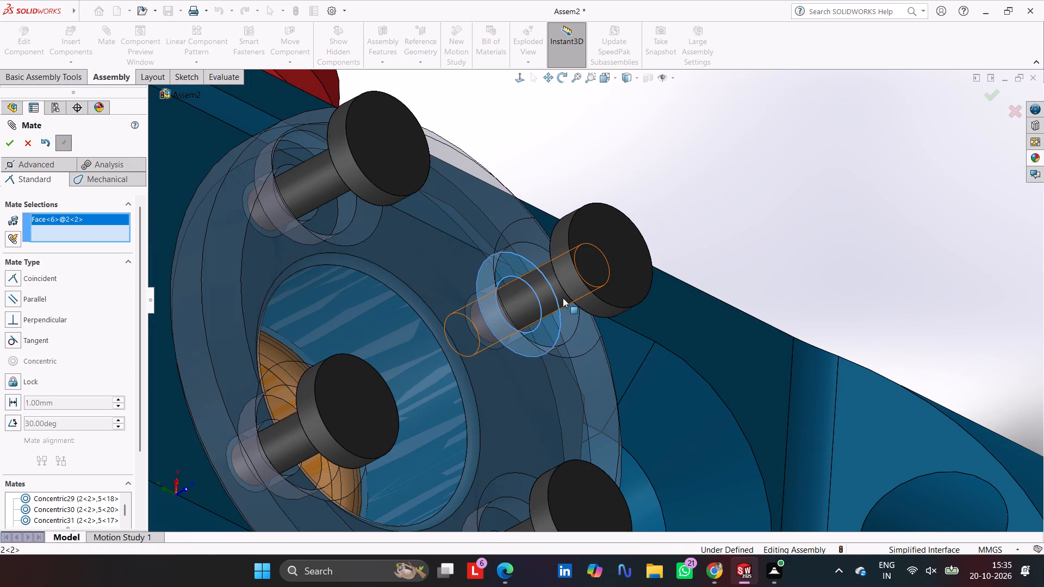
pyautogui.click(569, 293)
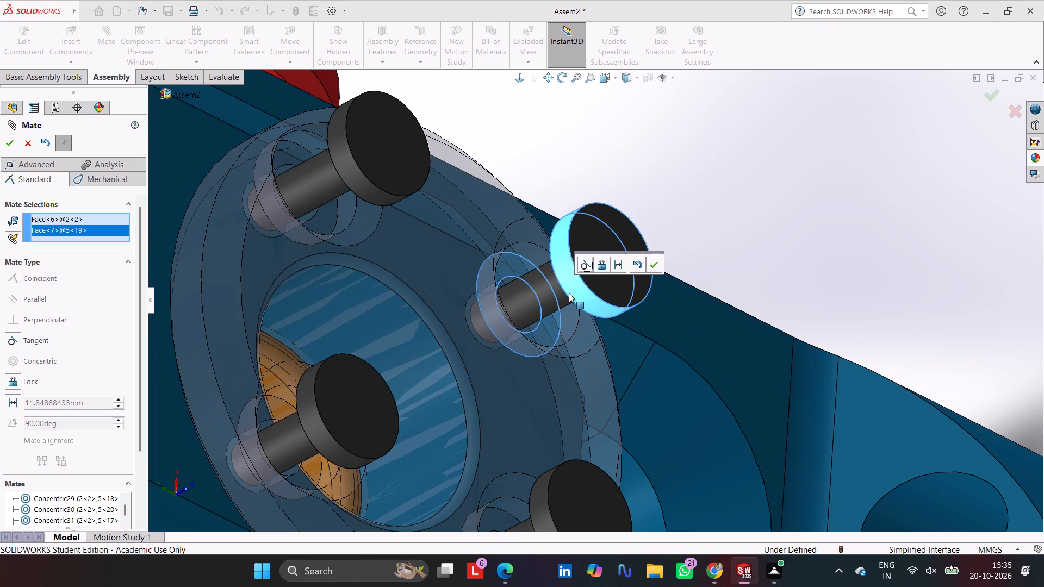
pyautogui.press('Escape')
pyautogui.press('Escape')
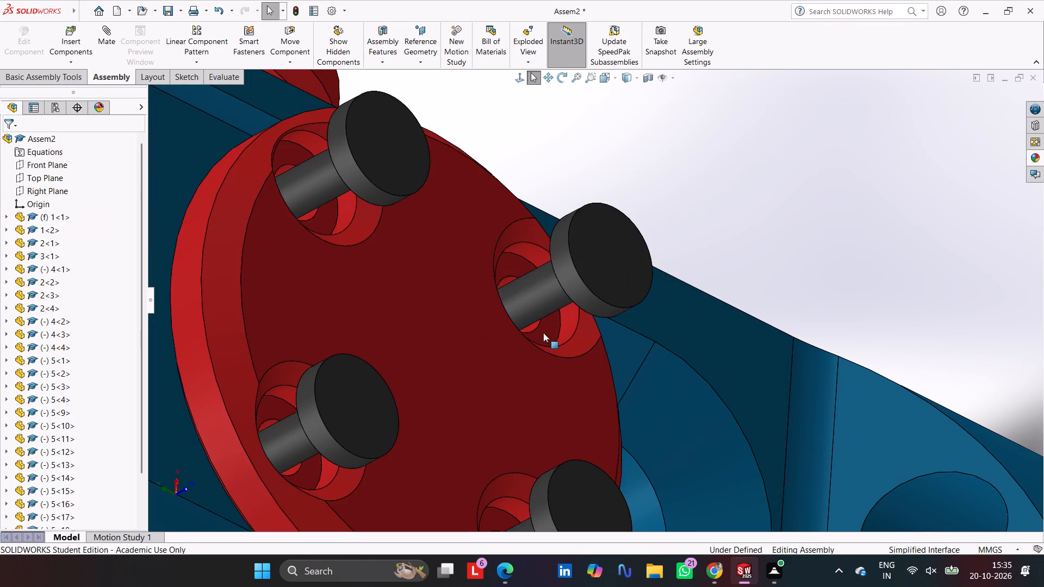
# Seat pin 5<19> in flange 2<2> with a coincident mate between its head edge and the counterbore floor face.
pyautogui.click(543, 333)
pyautogui.moveTo(599, 321); pyautogui.dragTo(641, 250, button='middle')
pyautogui.scroll(4, 964, 165)
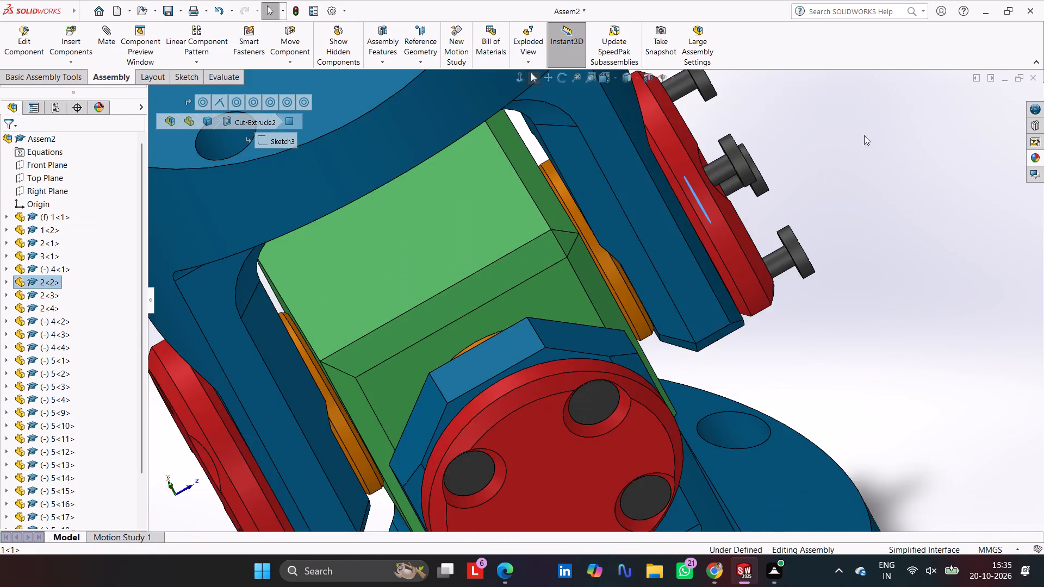
pyautogui.scroll(-4, 767, 173)
pyautogui.keyDown('ctrl'); pyautogui.click(698, 245); pyautogui.keyUp('ctrl')
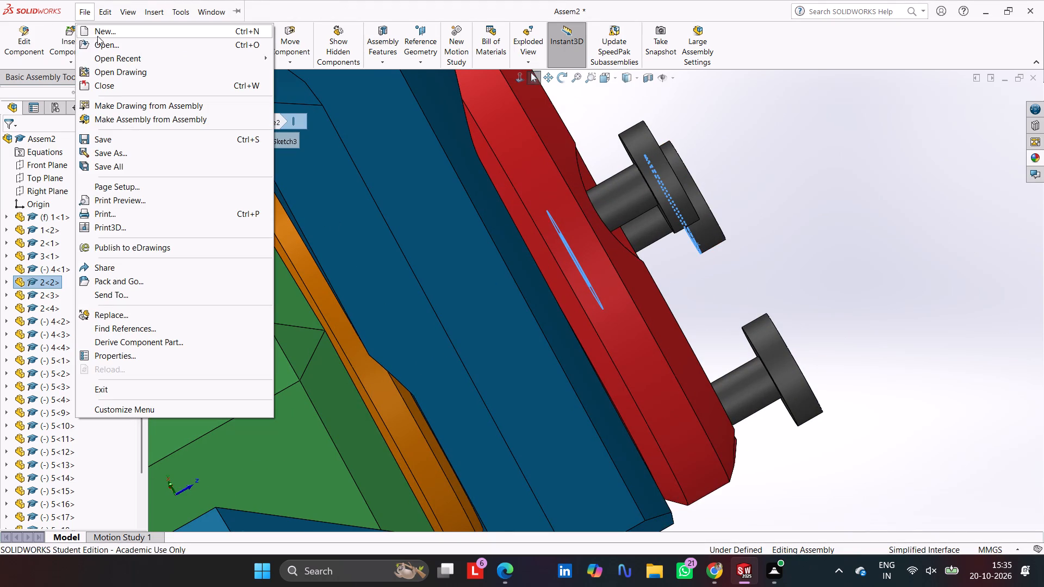
pyautogui.press('Escape')
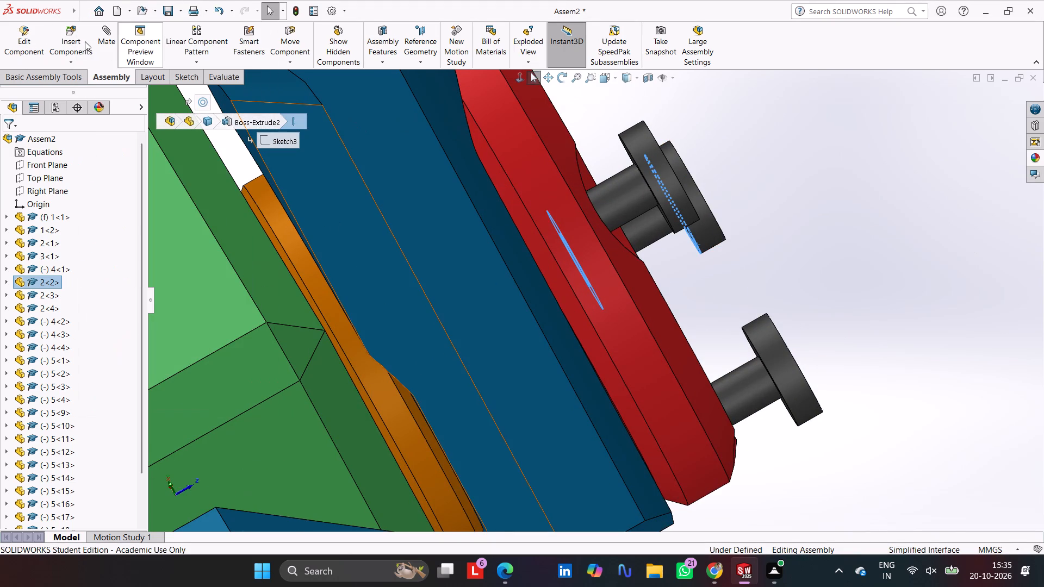
pyautogui.click(104, 30)
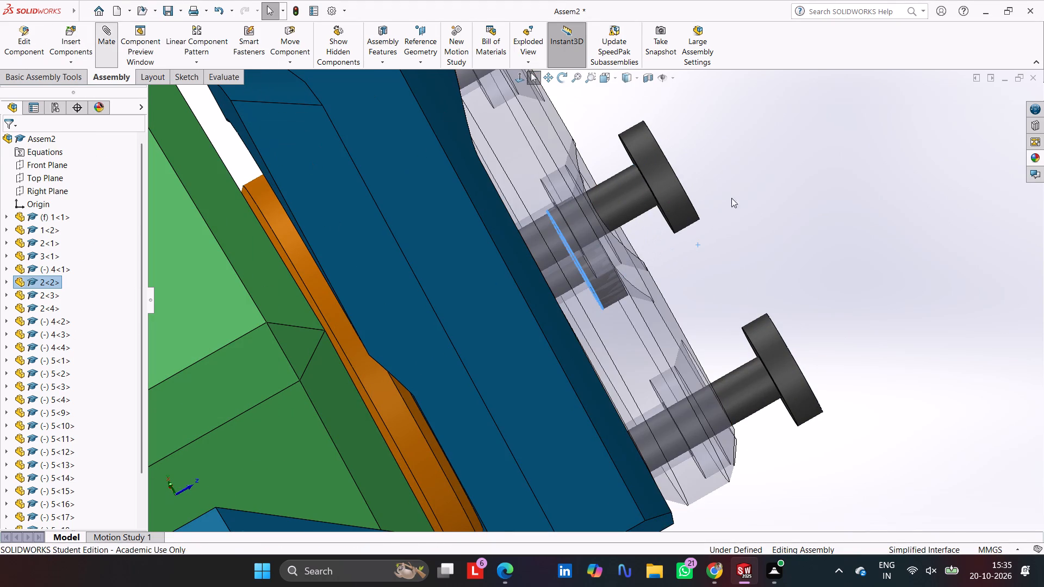
pyautogui.click(263, 138)
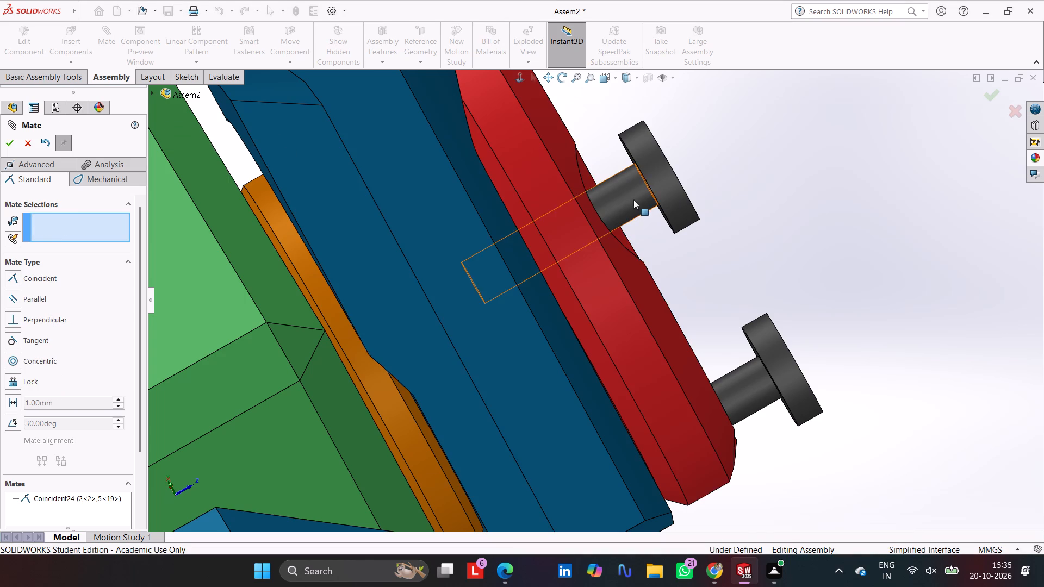
# Seat pins 5<17> and 5<20> in flange 2<2> with coincident mates between their head edges and the counterbore floor faces.
pyautogui.moveTo(731, 162); pyautogui.dragTo(692, 243, button='middle')
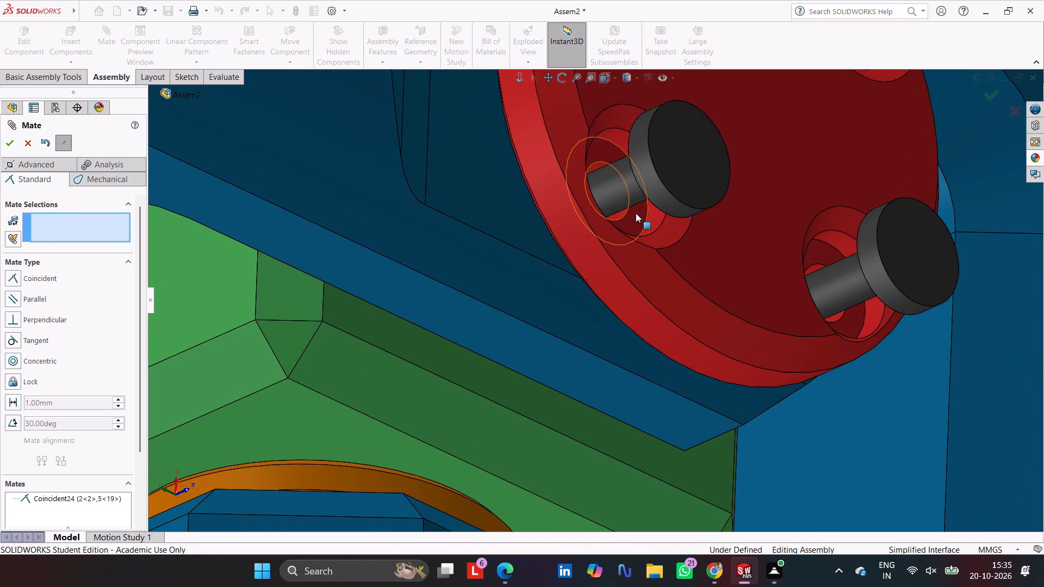
pyautogui.click(636, 213)
pyautogui.click(644, 195)
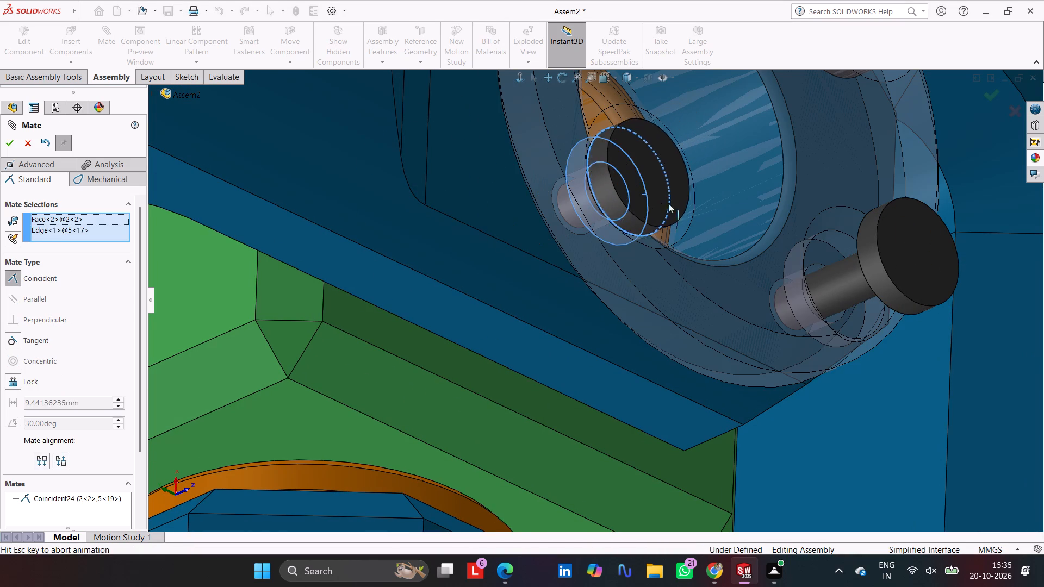
pyautogui.press('Return')
pyautogui.click(854, 320)
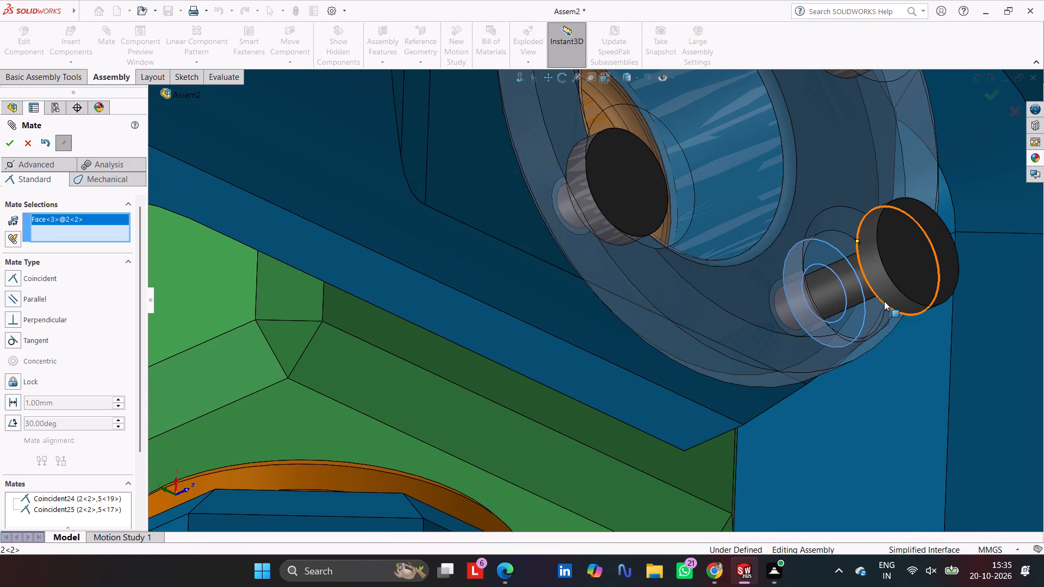
pyautogui.click(881, 302)
pyautogui.press('Return')
pyautogui.press('Return')
# Seat the last protruding pin, 5<18>, in flange 2<2> by mating its head edge coincident with the counterbore floor face.
pyautogui.scroll(5, 813, 256)
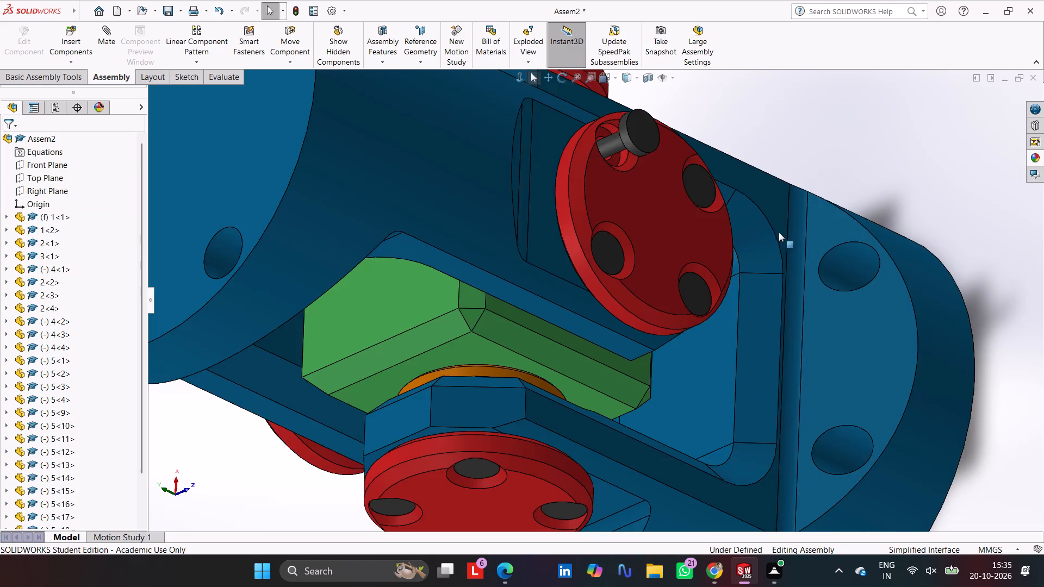
pyautogui.scroll(-6, 617, 174)
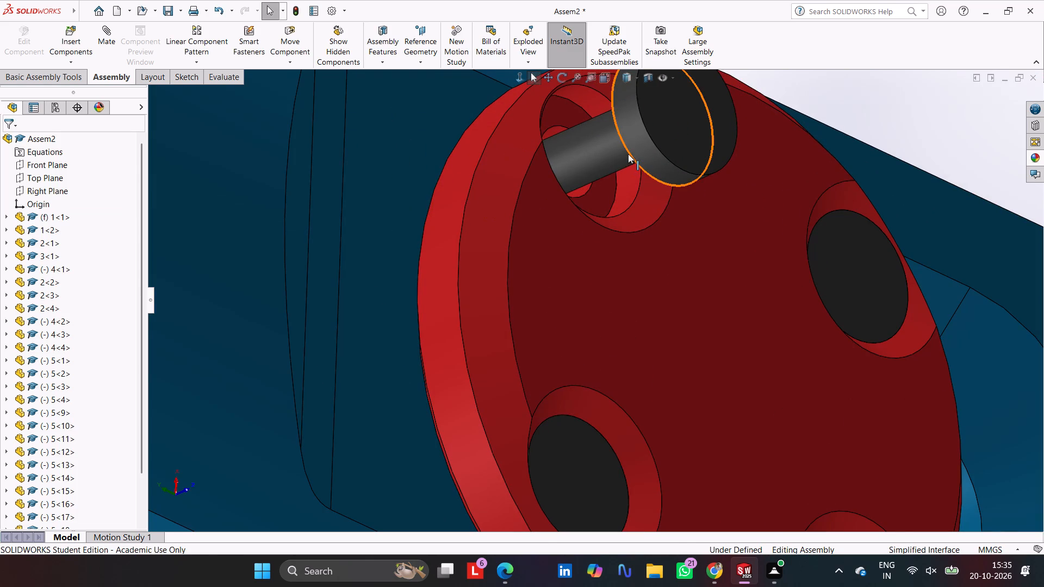
pyautogui.click(628, 154)
pyautogui.click(98, 30)
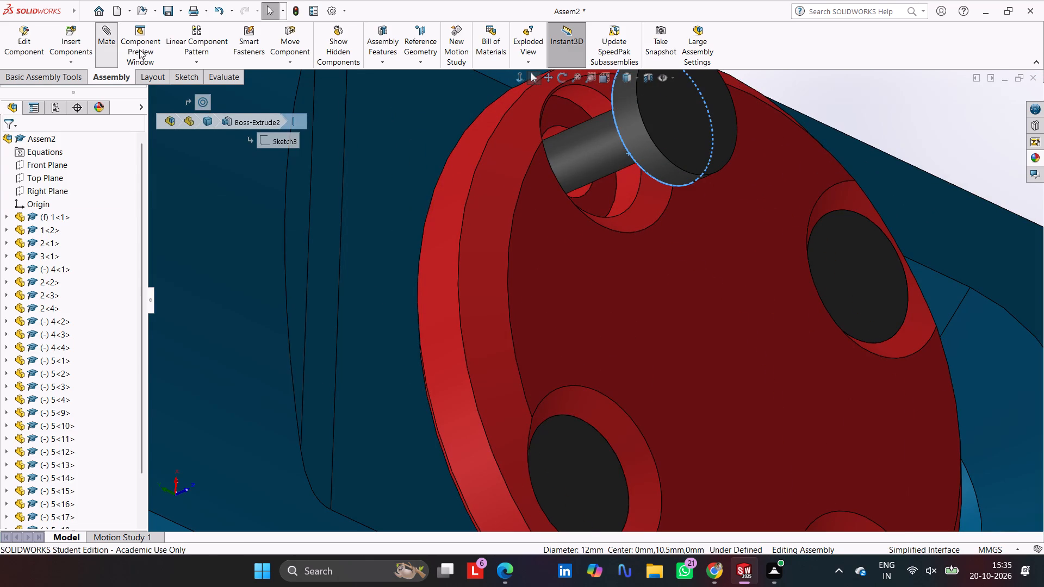
pyautogui.click(600, 191)
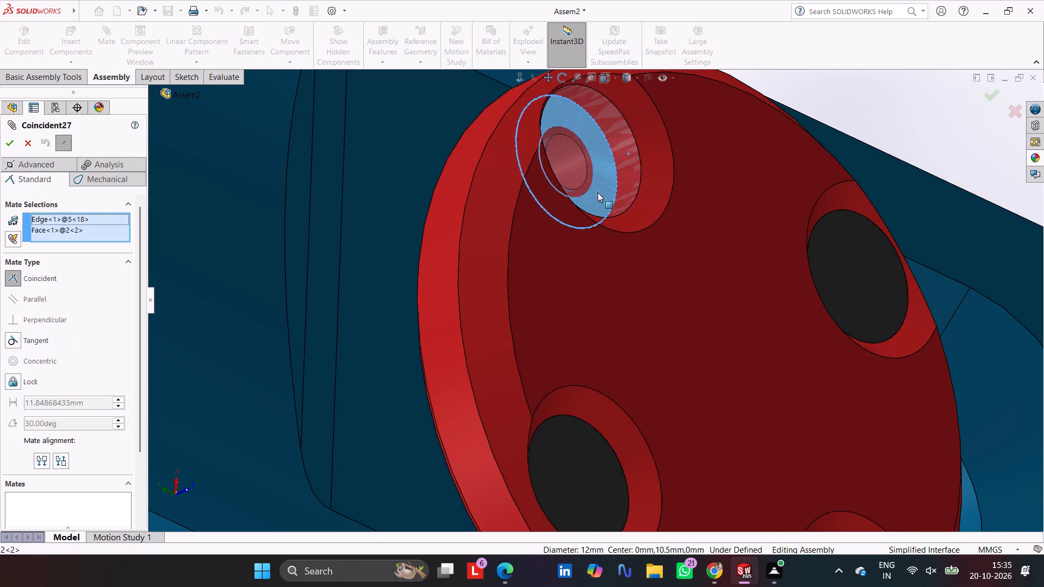
pyautogui.press('Return')
pyautogui.scroll(10, 697, 220)
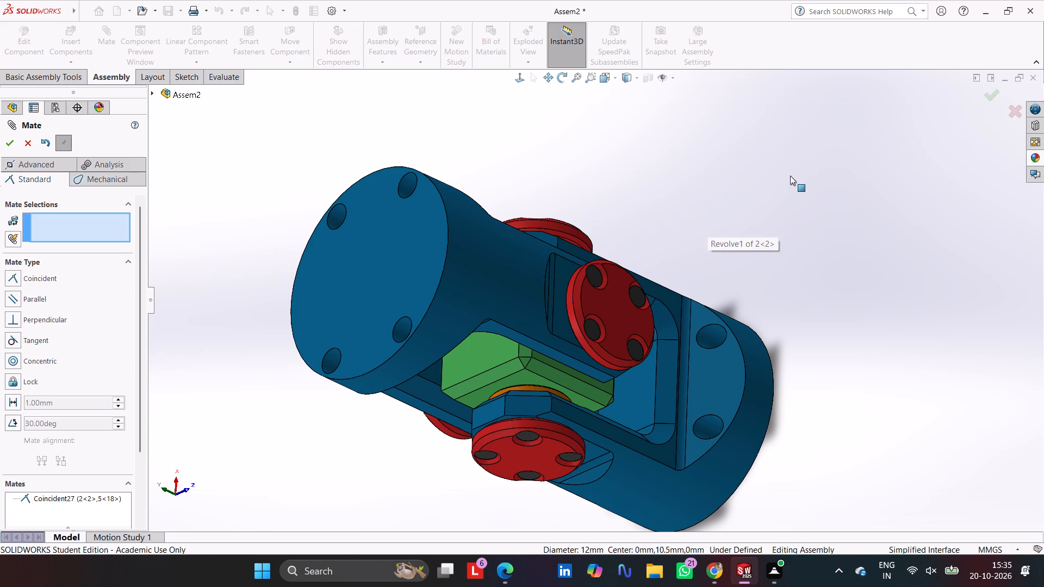
pyautogui.hotkey('ctrl', '7')
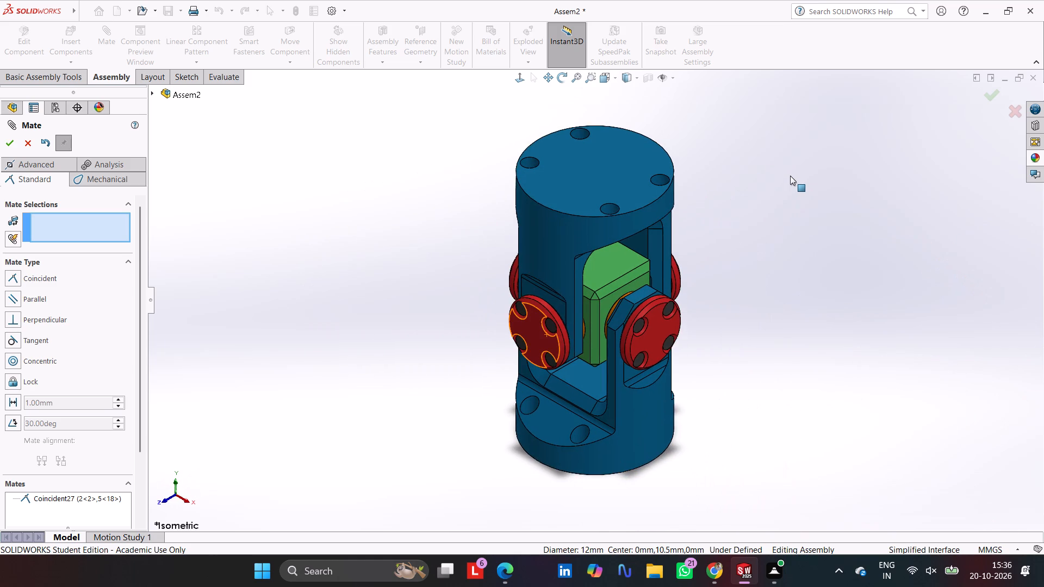
pyautogui.press('Escape')
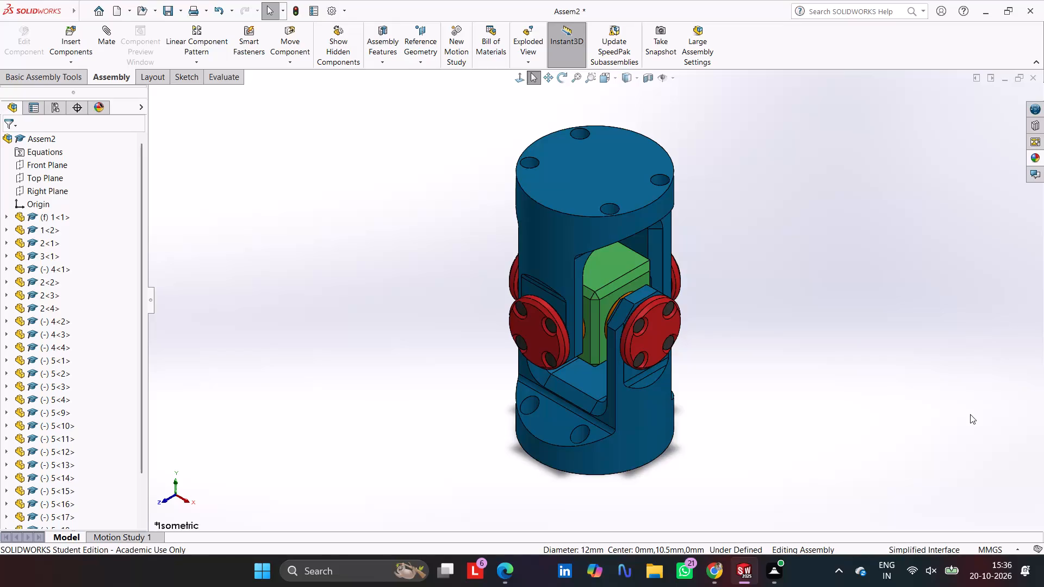
# Save the assembly and all its modified parts, naming the assembly file Universal Joint SolidWorks Assembly.
pyautogui.hotkey('ctrl', 's')
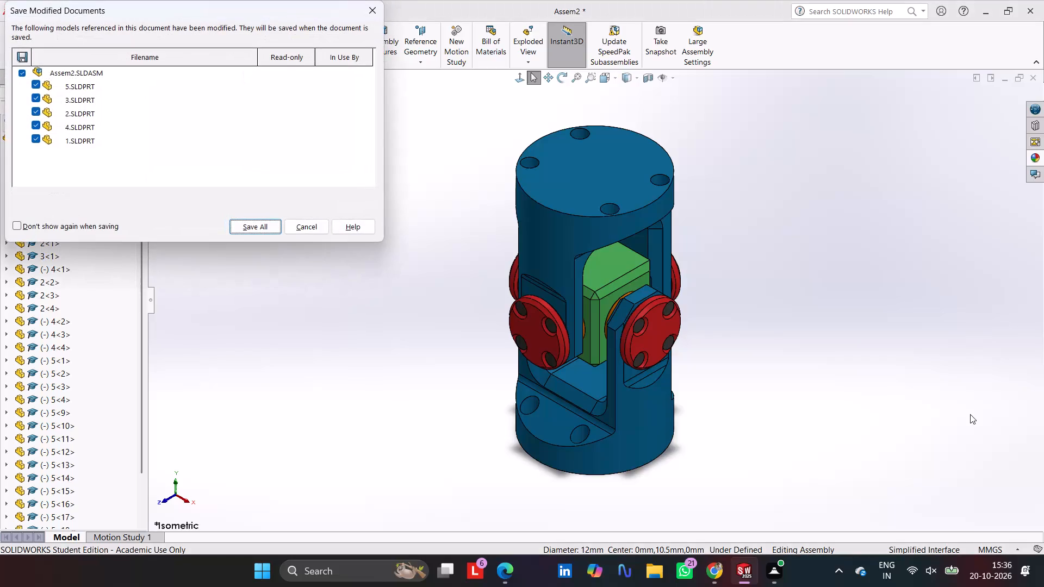
pyautogui.click(256, 233)
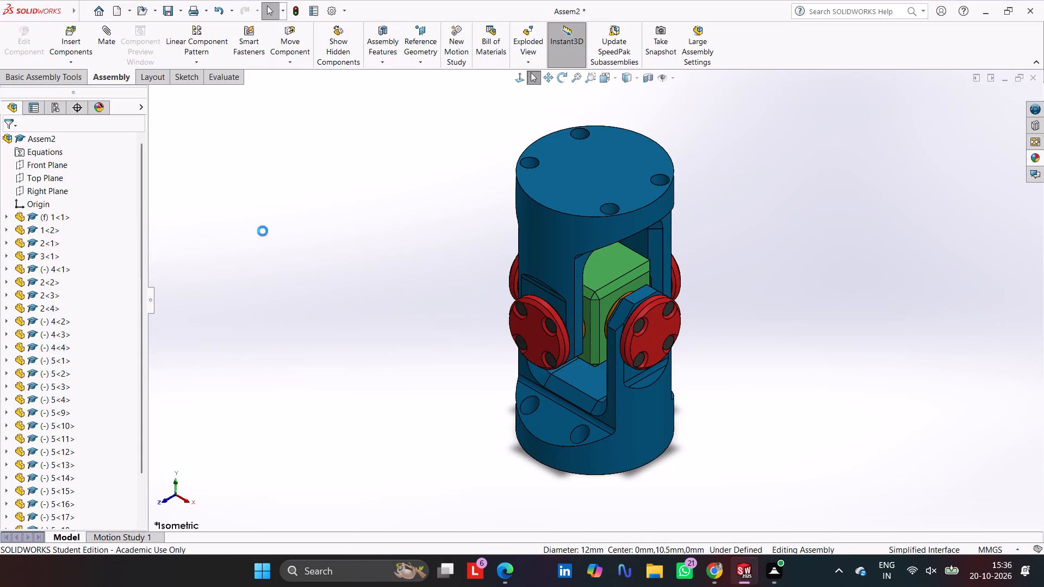
pyautogui.press('super+v')
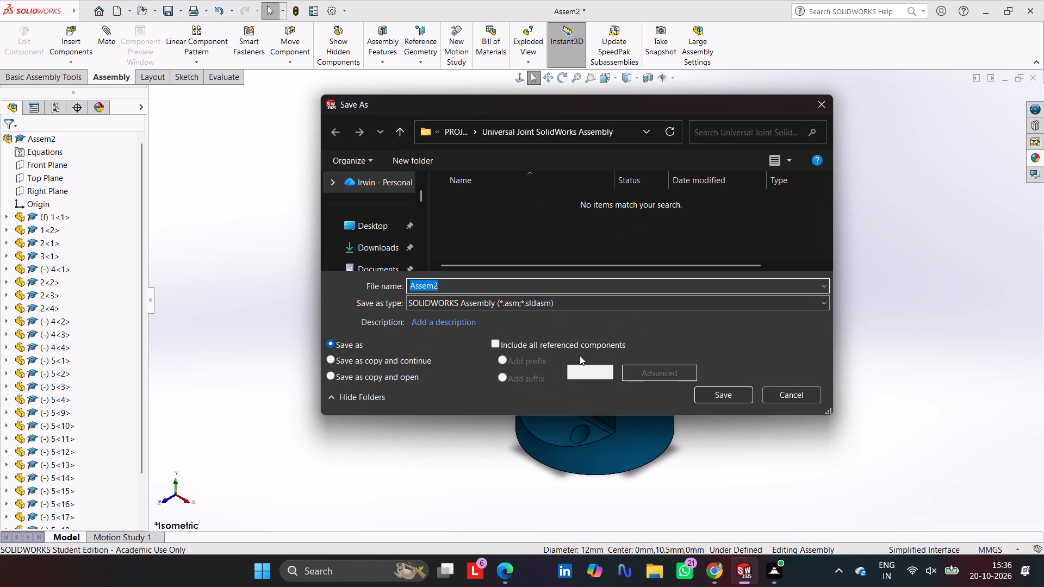
pyautogui.press('Down')
pyautogui.press('Return')
pyautogui.hotkey('ctrl', 'v')
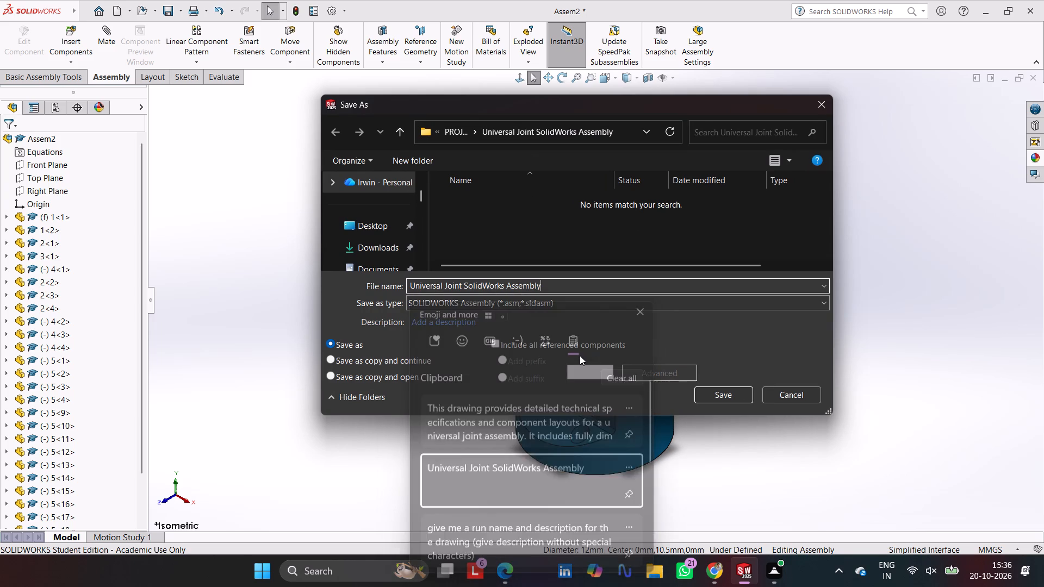
pyautogui.press('Return')
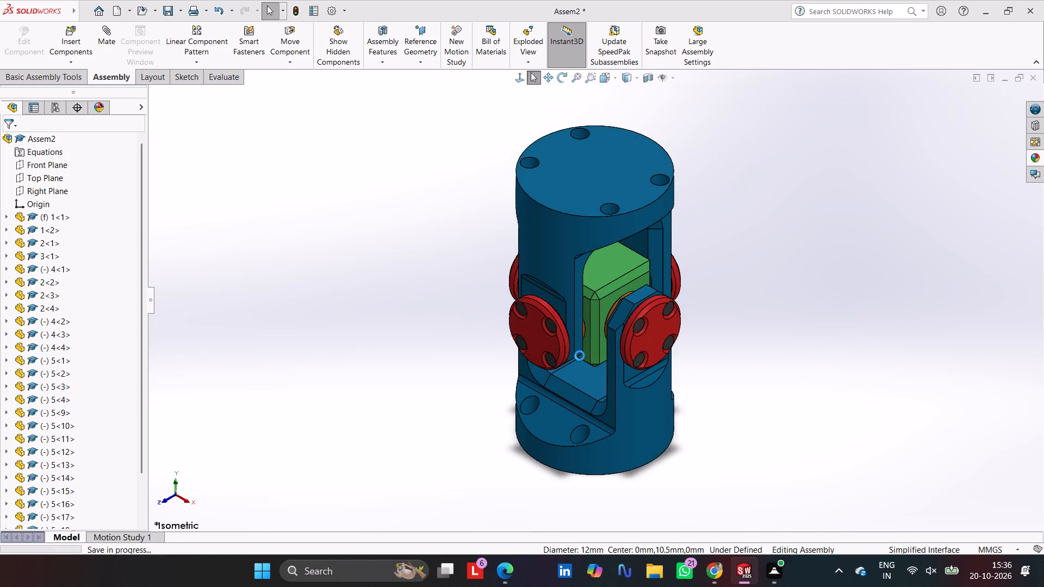
# Set the paper size to A4 in the page setup for printing the assembly with Microsoft Print to PDF.
pyautogui.hotkey('ctrl', 'p')
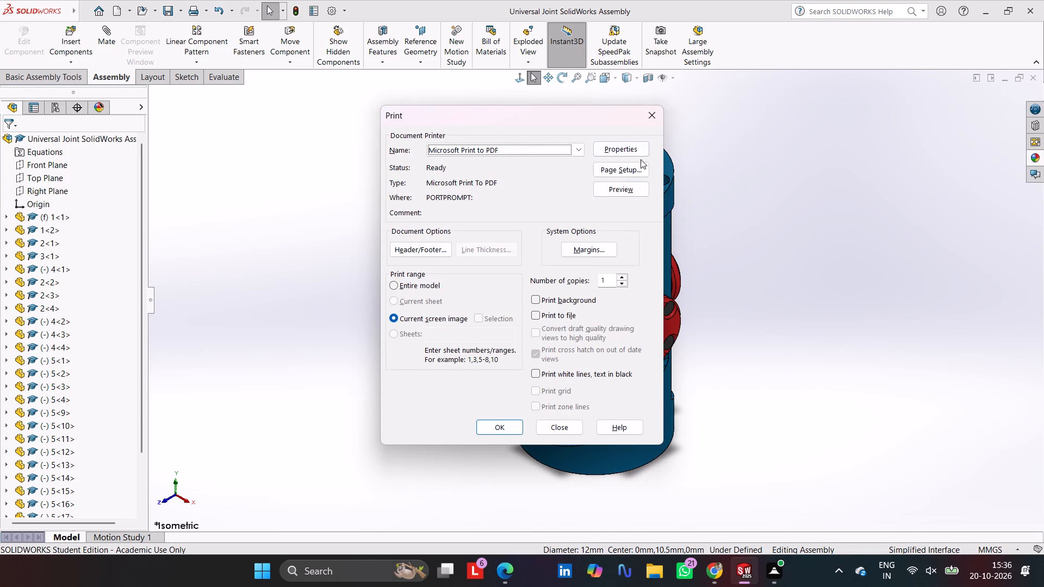
pyautogui.click(639, 171)
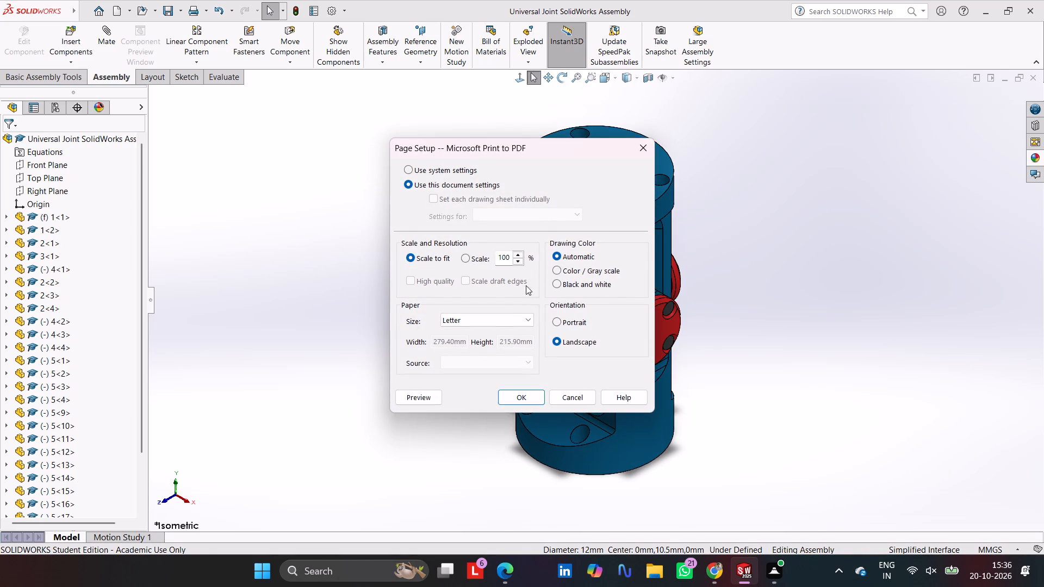
pyautogui.click(505, 321)
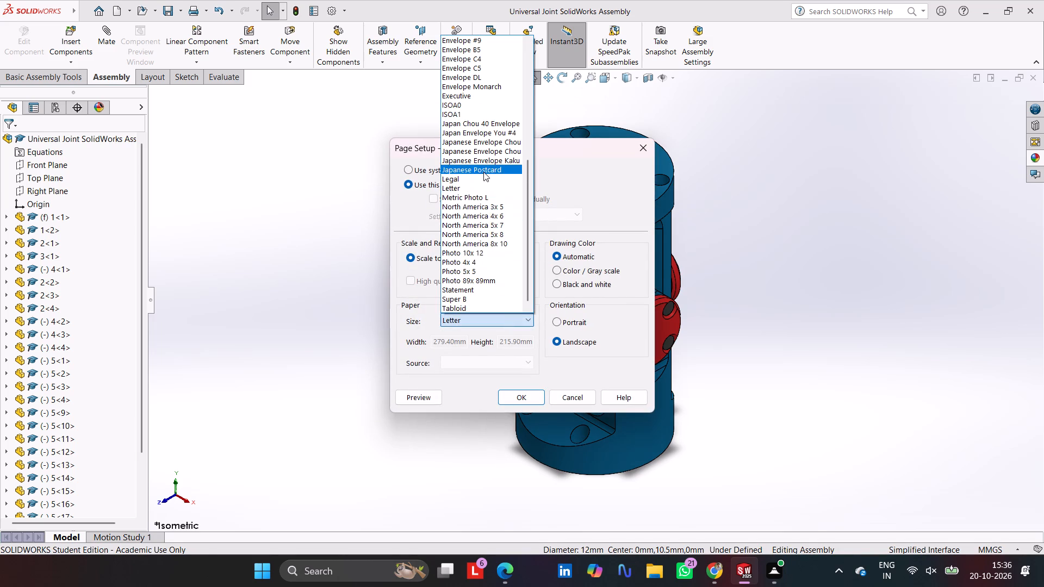
pyautogui.scroll(6, 483, 172)
pyautogui.scroll(5, 508, 84)
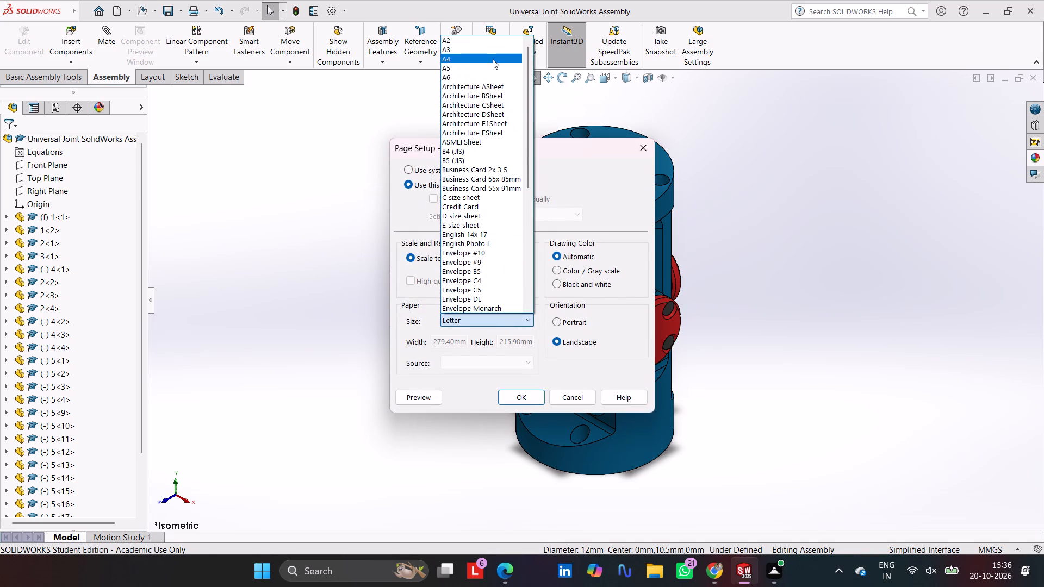
pyautogui.click(493, 59)
pyautogui.click(527, 400)
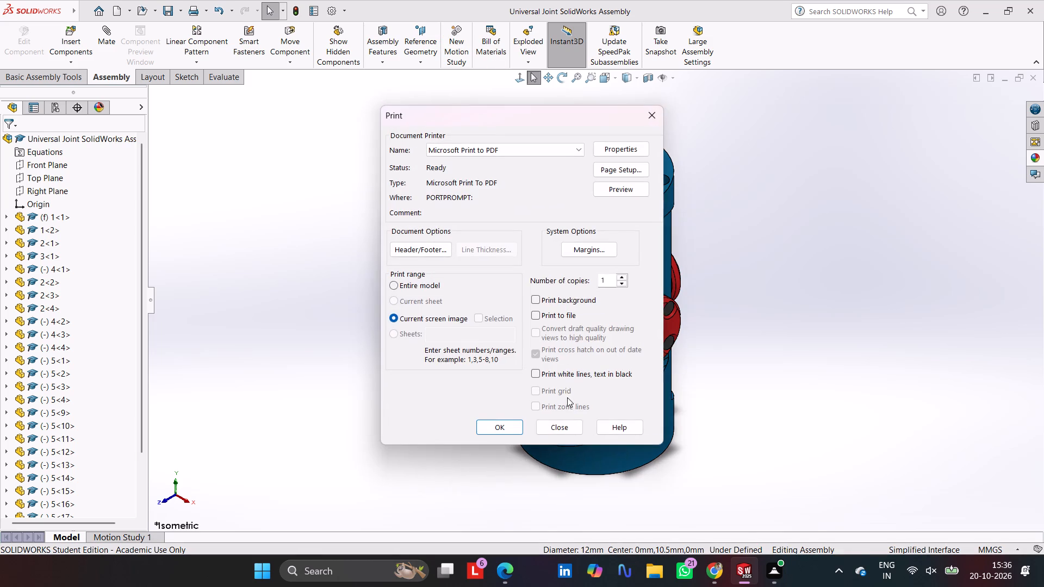
# Print the current screen image to a PDF file named Universal Joint SolidWorks Assembly.
pyautogui.click(505, 430)
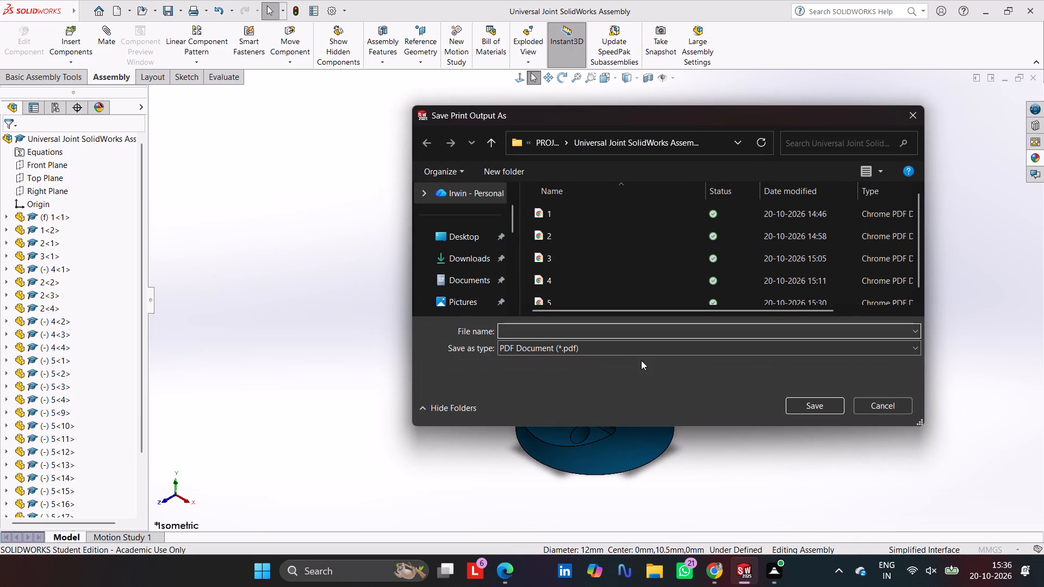
pyautogui.press('super+v')
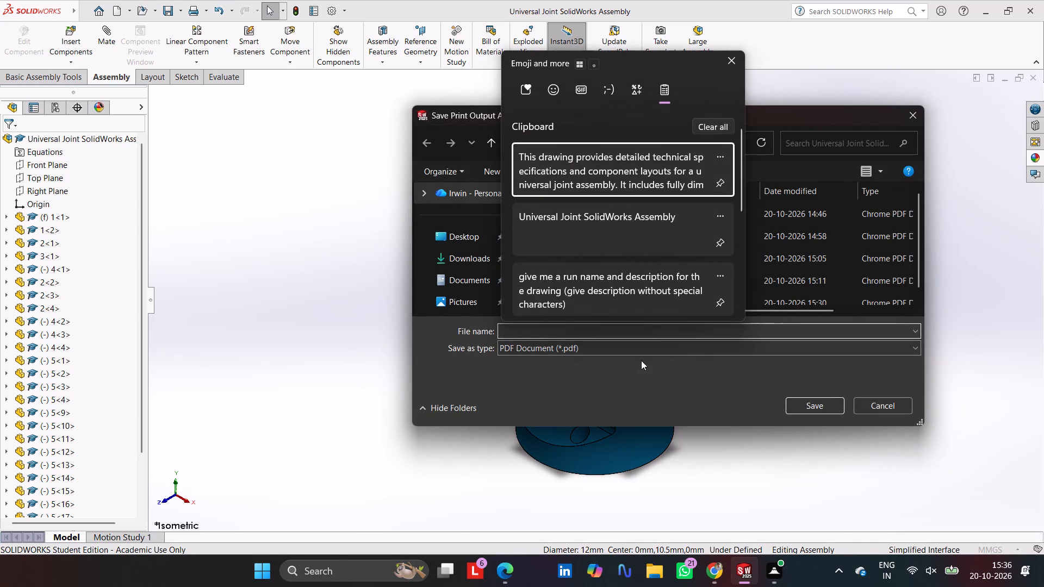
pyautogui.press('Down')
pyautogui.press('Return')
pyautogui.hotkey('ctrl', 'v')
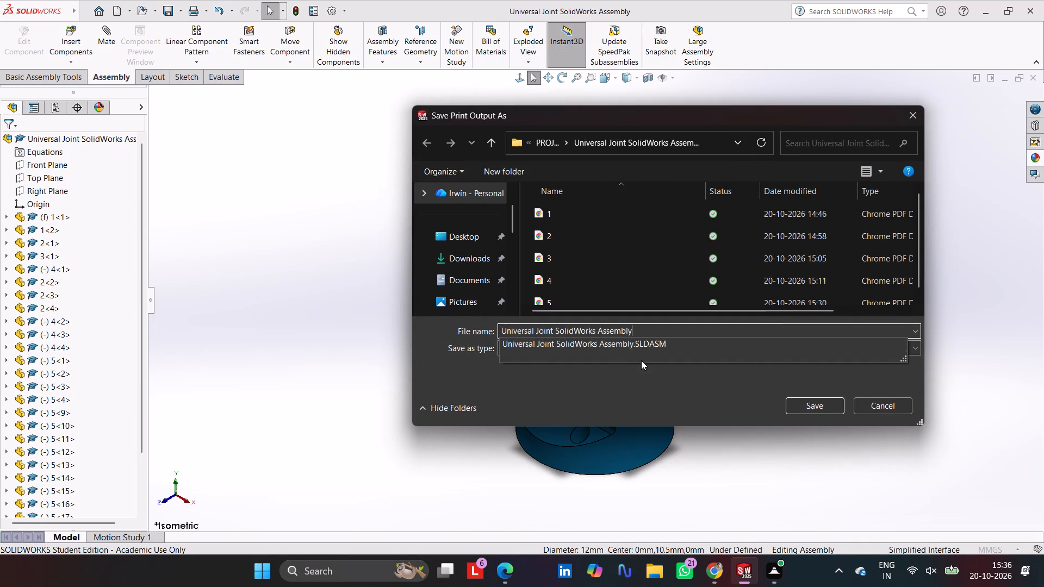
pyautogui.press('Return')
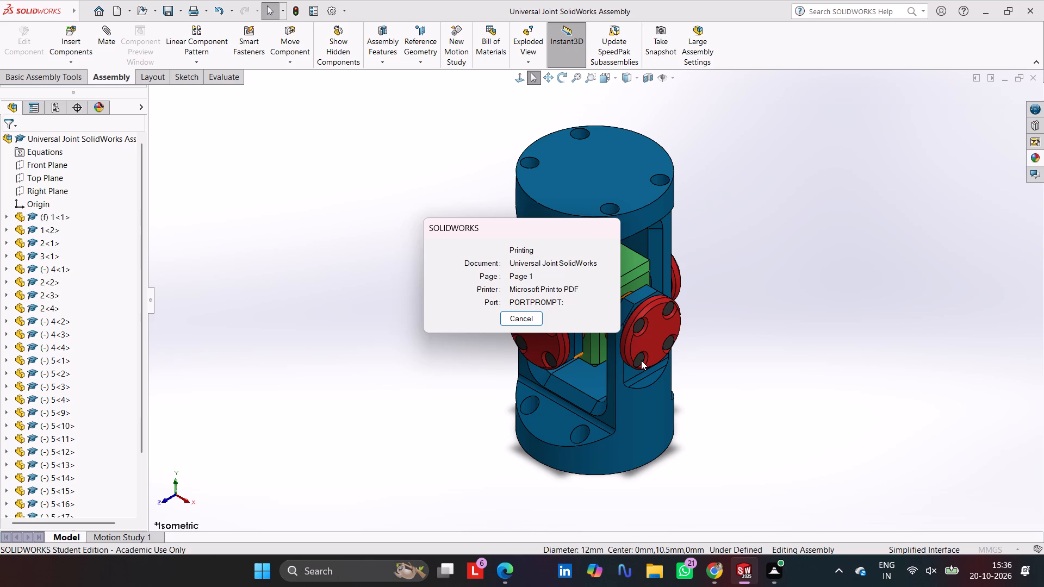